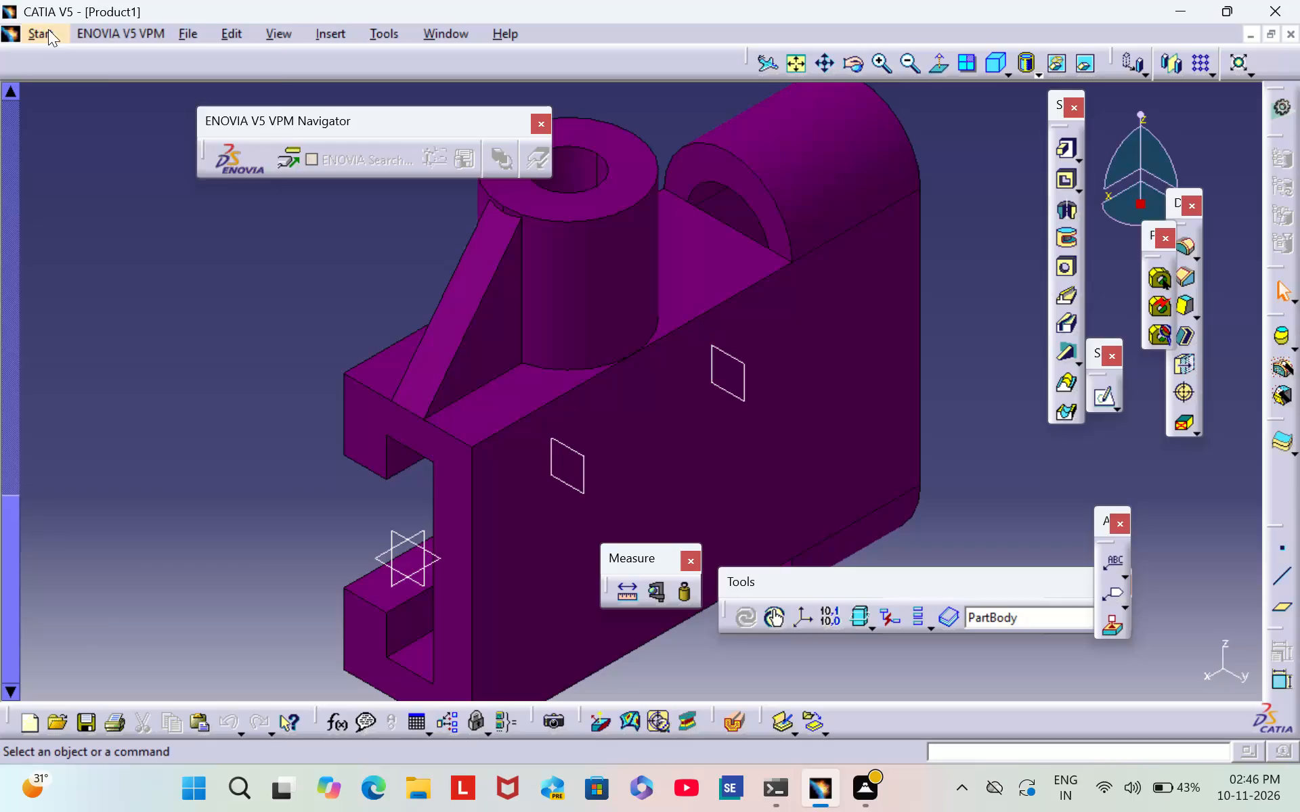
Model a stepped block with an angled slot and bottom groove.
Create a new part named Part2 in the Part Design workbench with hybrid design enabled.
click(48, 28)
click(105, 86)
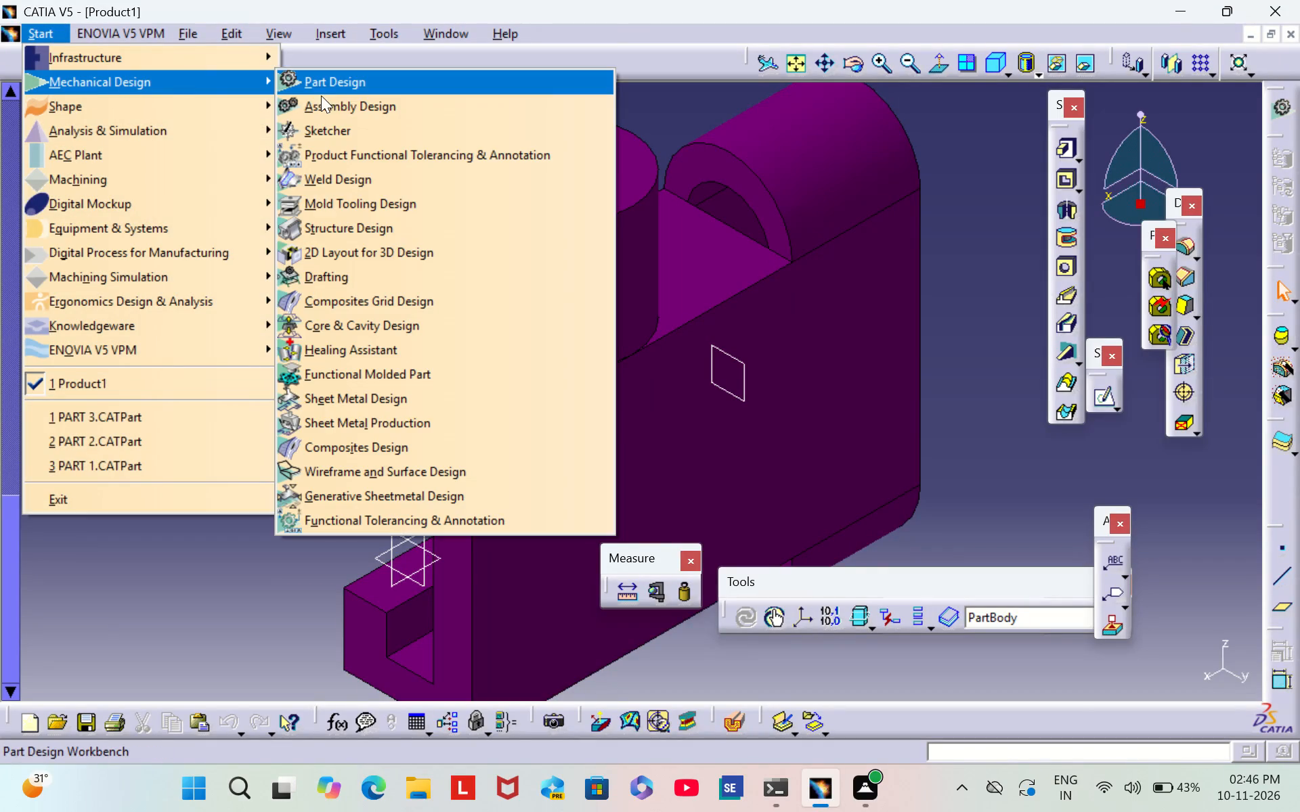
click(347, 89)
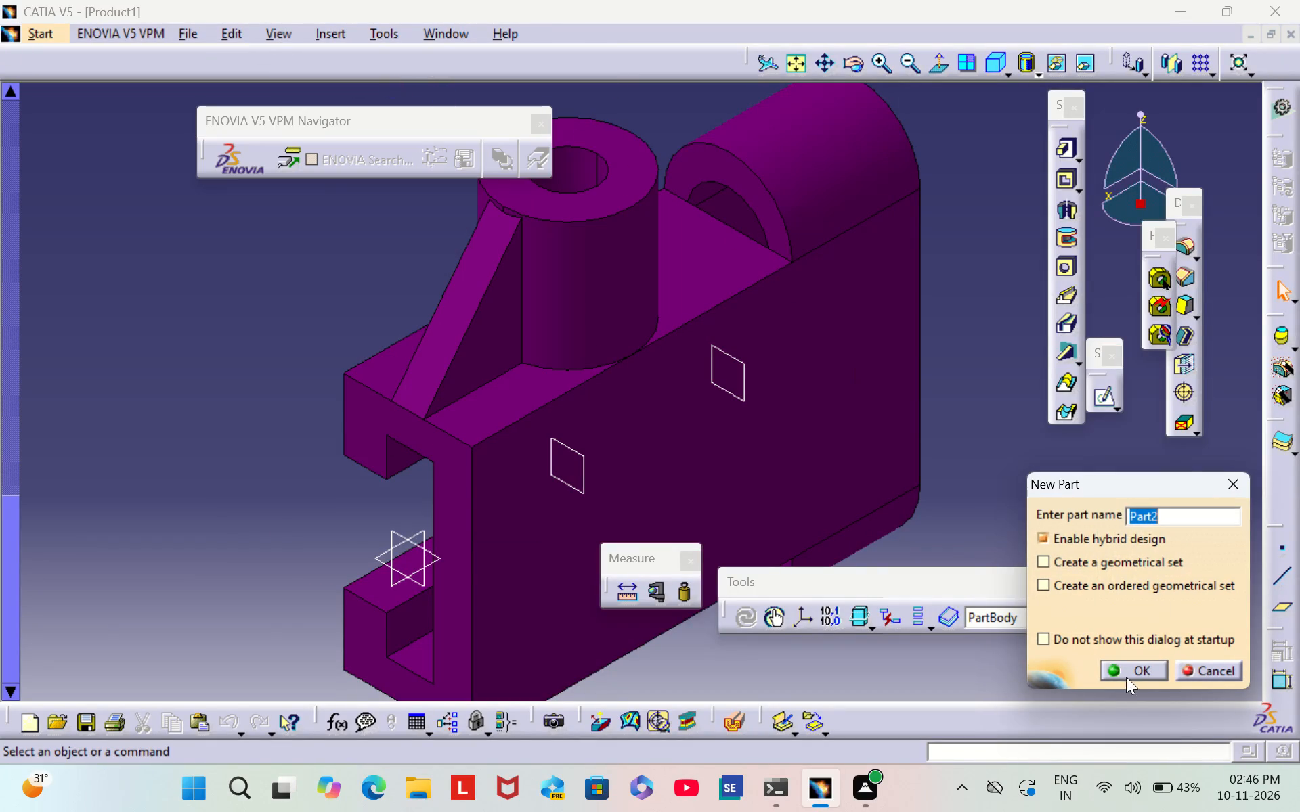
click(1125, 667)
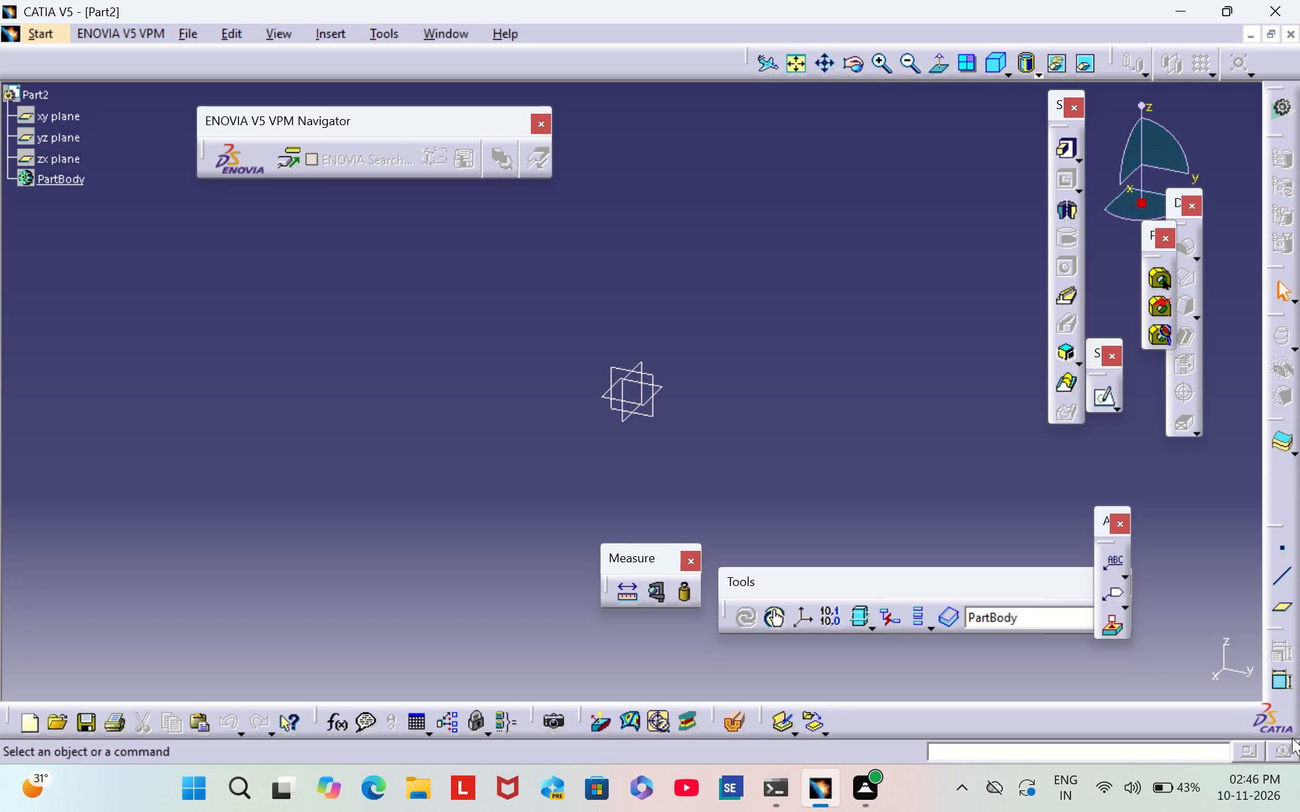
Open a new sketch on the zx plane of Part2.
scroll(20, 296, up, 2)
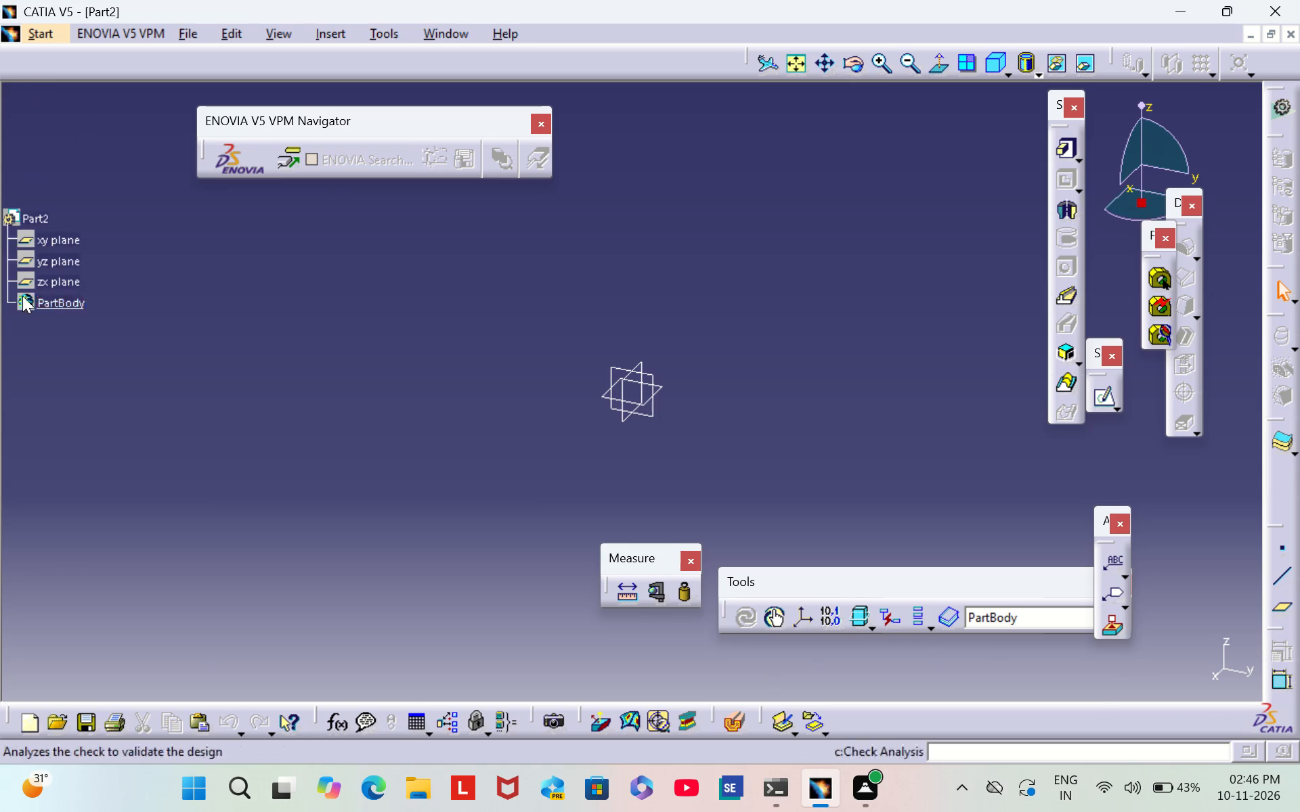
scroll(22, 295, down, 2)
scroll(22, 295, up, 1)
scroll(22, 295, down, 1)
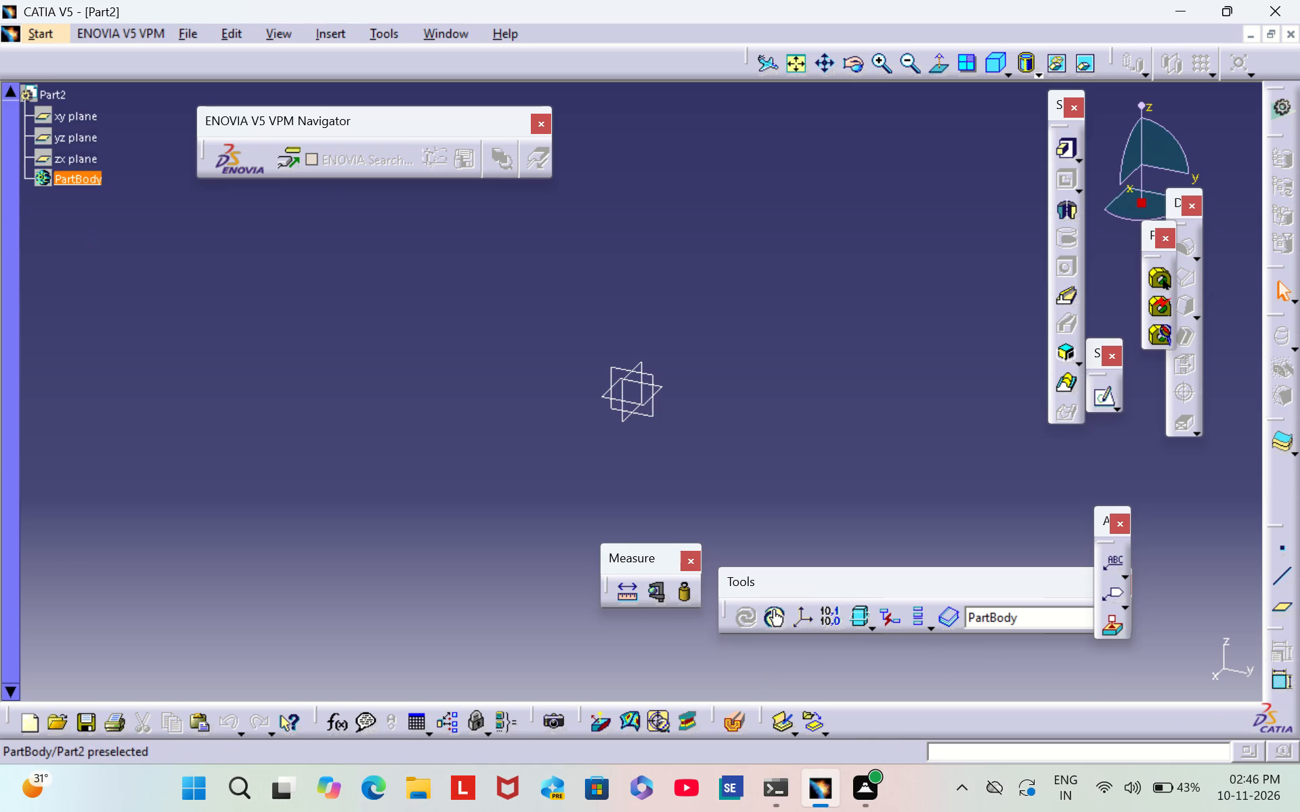
click(641, 388)
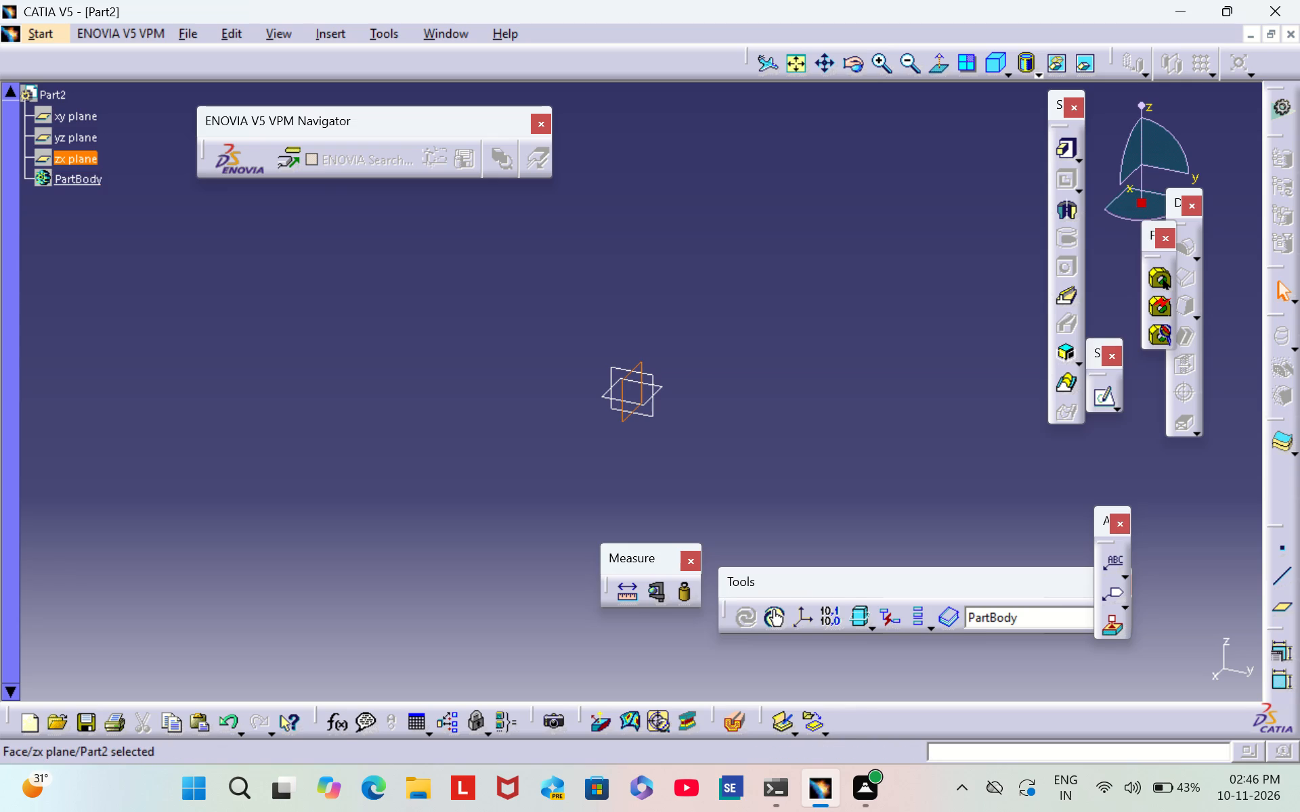
click(1103, 399)
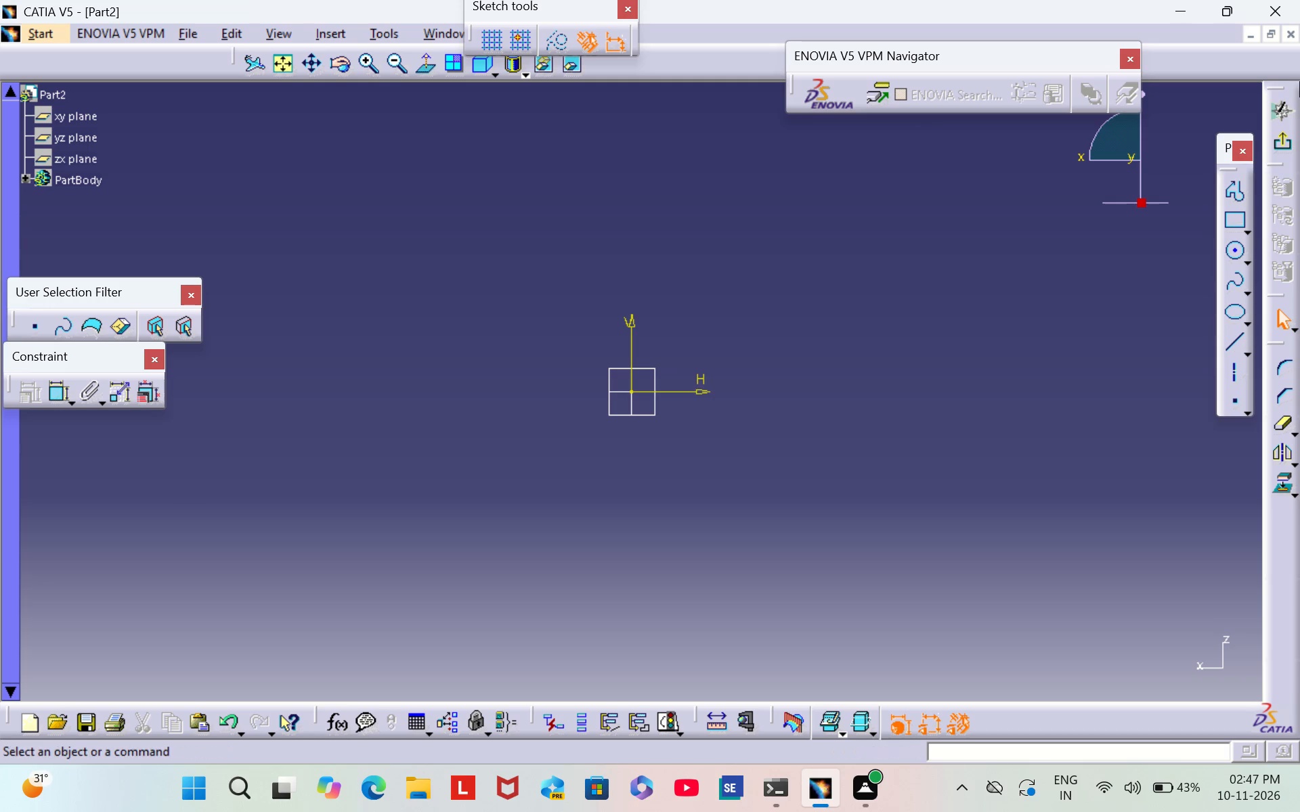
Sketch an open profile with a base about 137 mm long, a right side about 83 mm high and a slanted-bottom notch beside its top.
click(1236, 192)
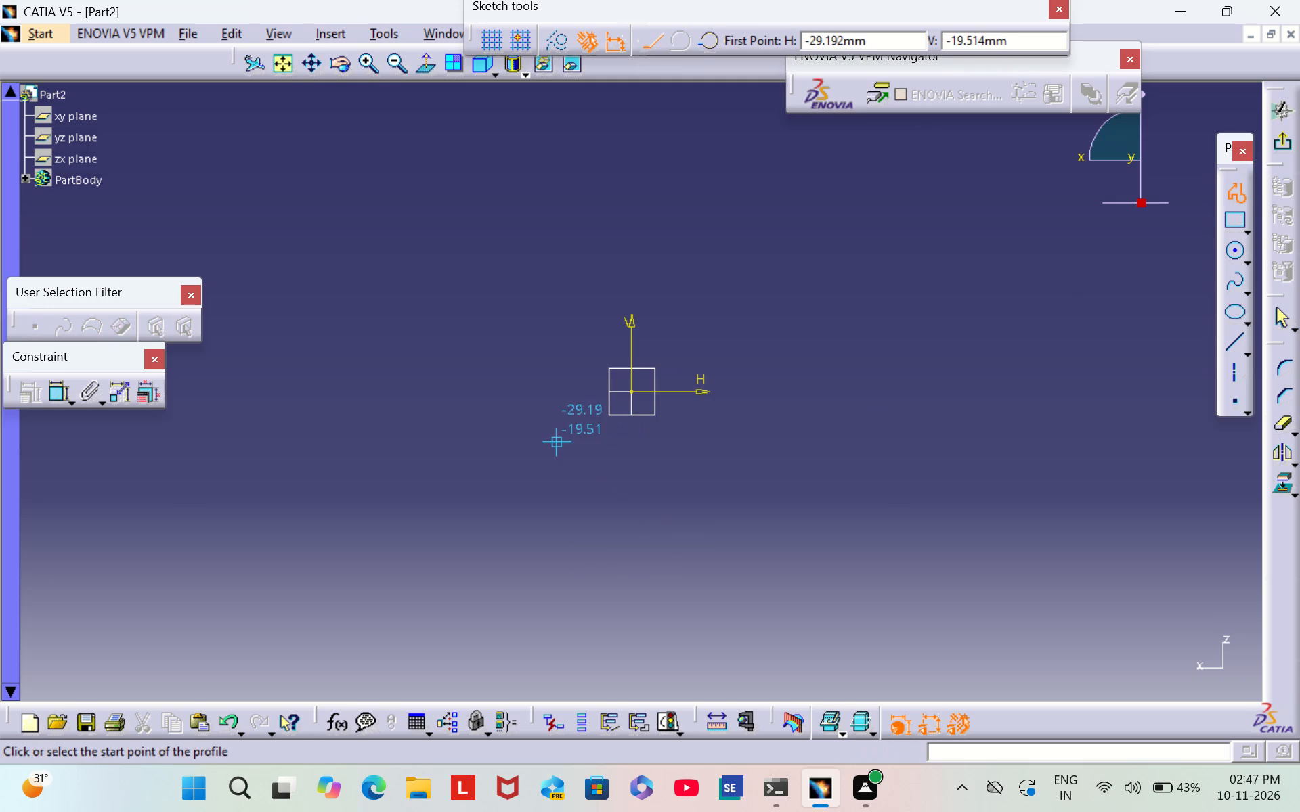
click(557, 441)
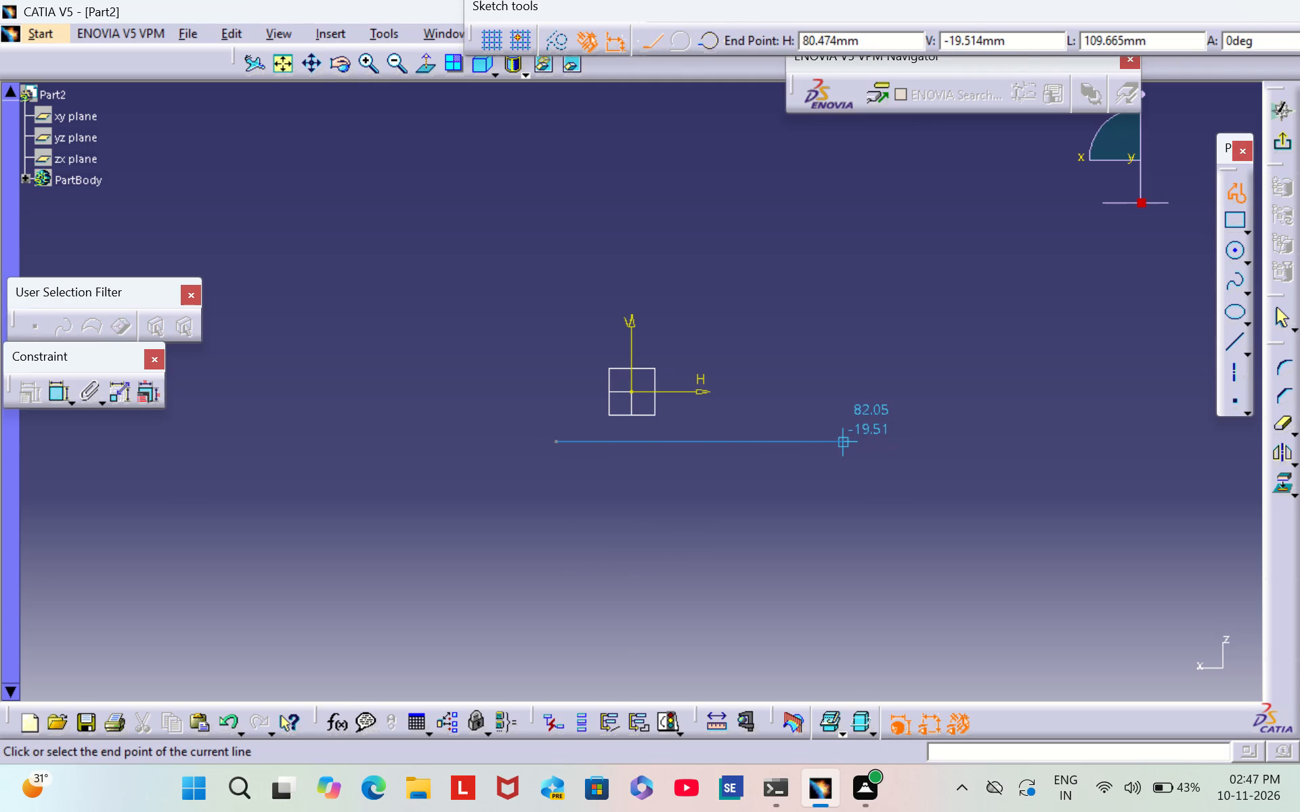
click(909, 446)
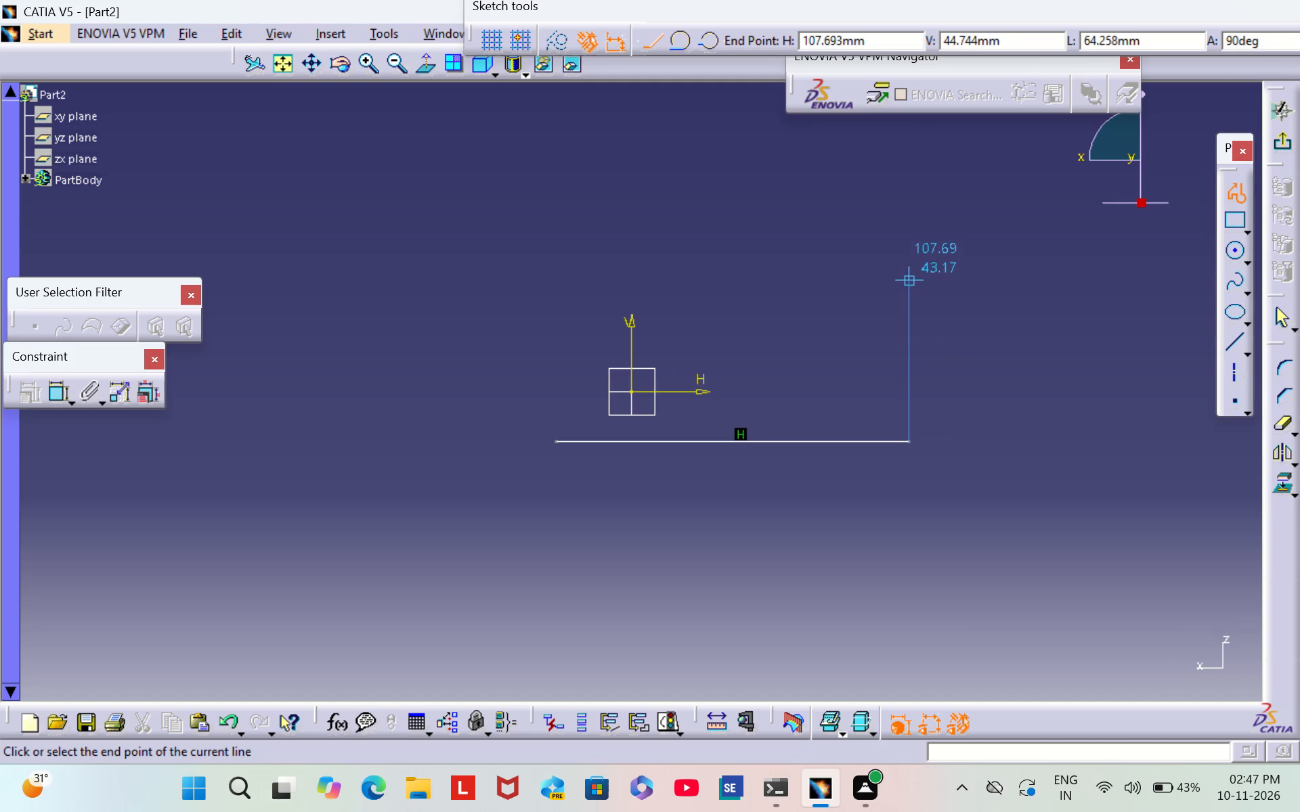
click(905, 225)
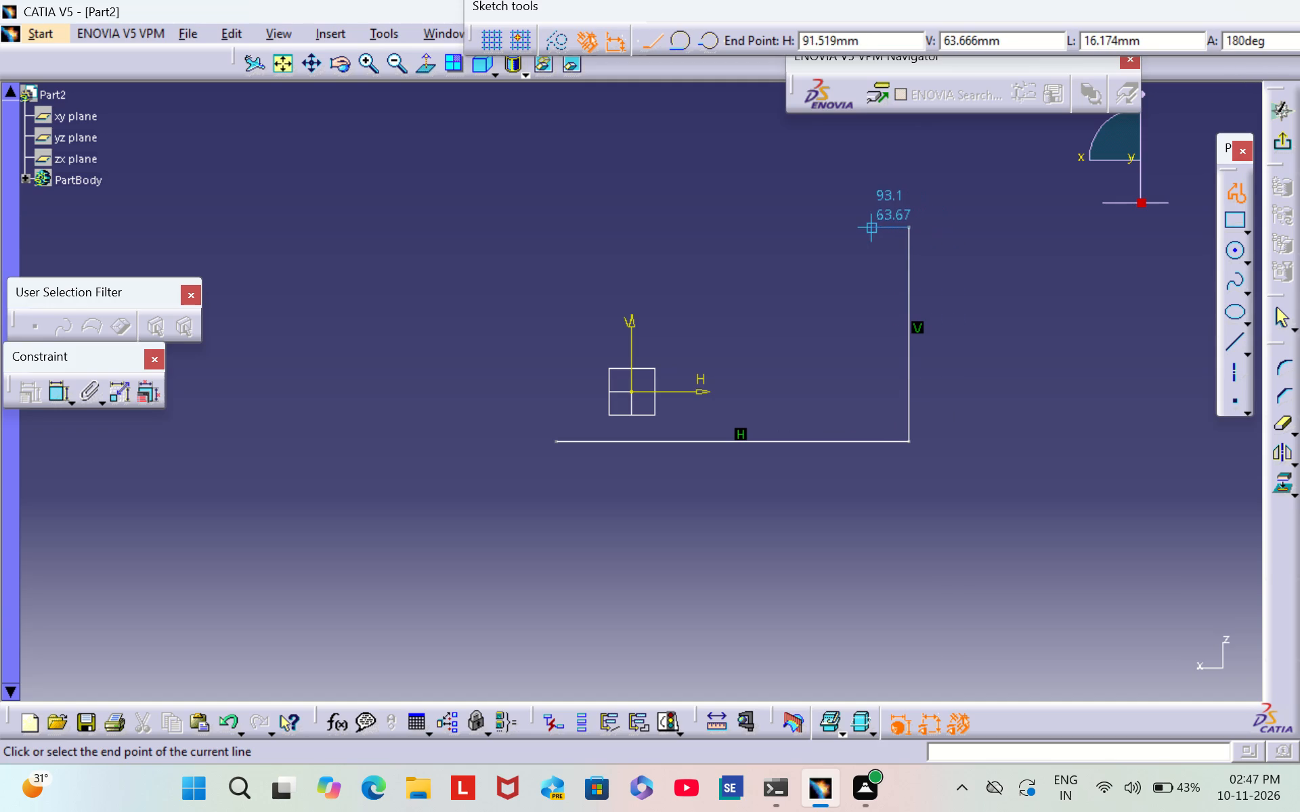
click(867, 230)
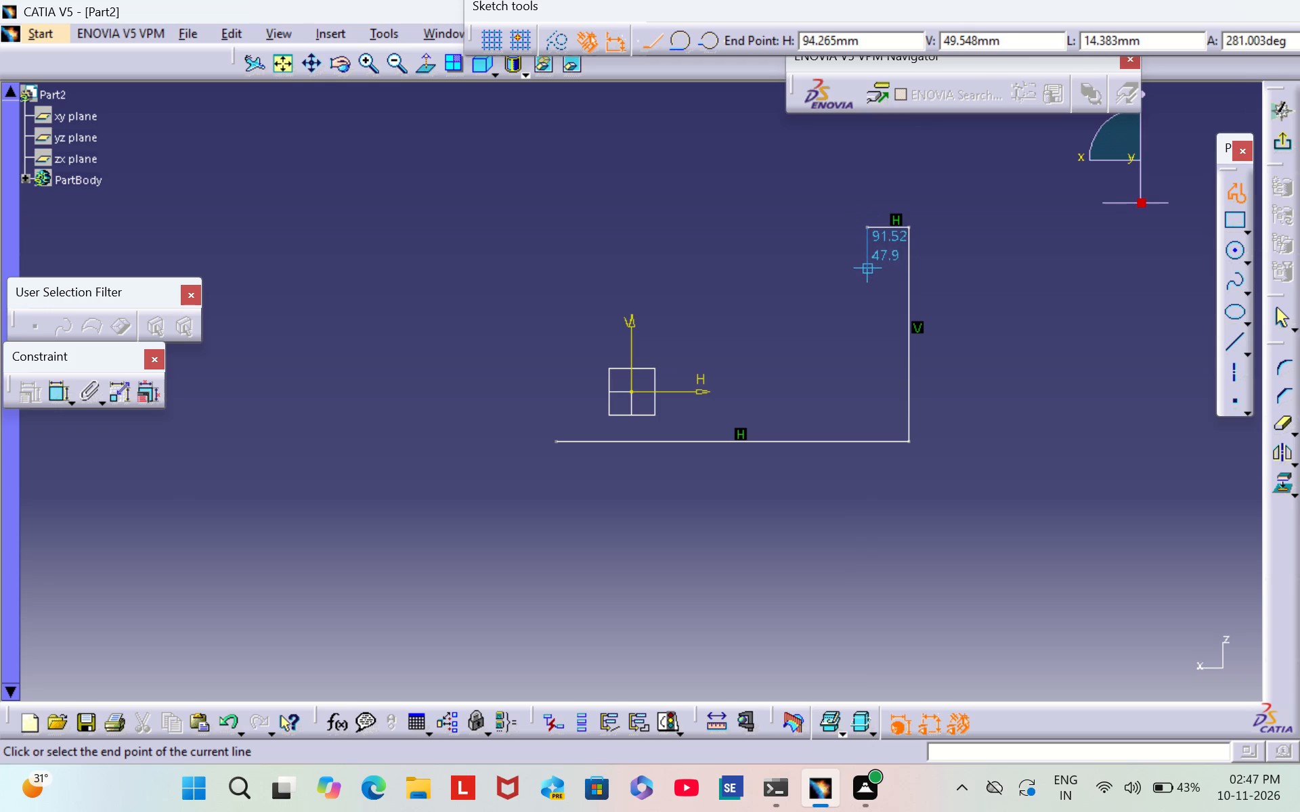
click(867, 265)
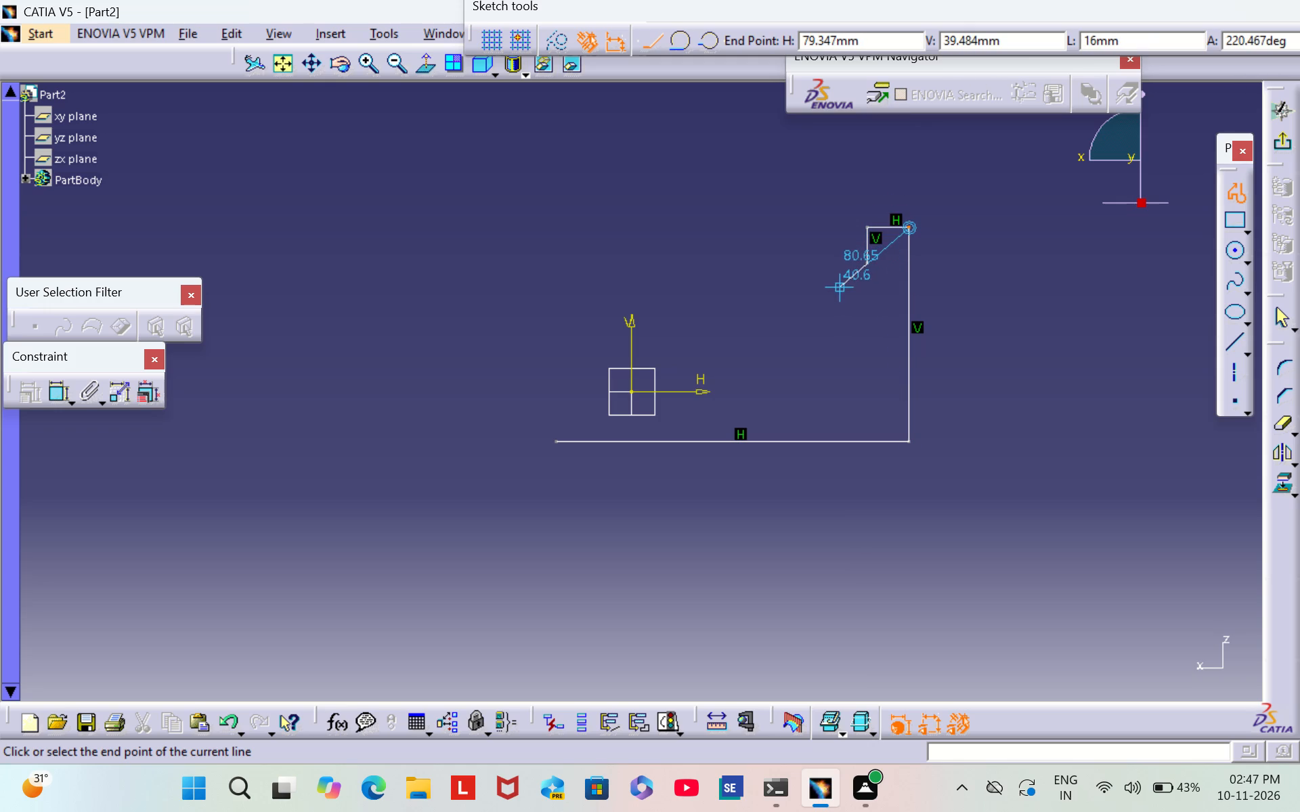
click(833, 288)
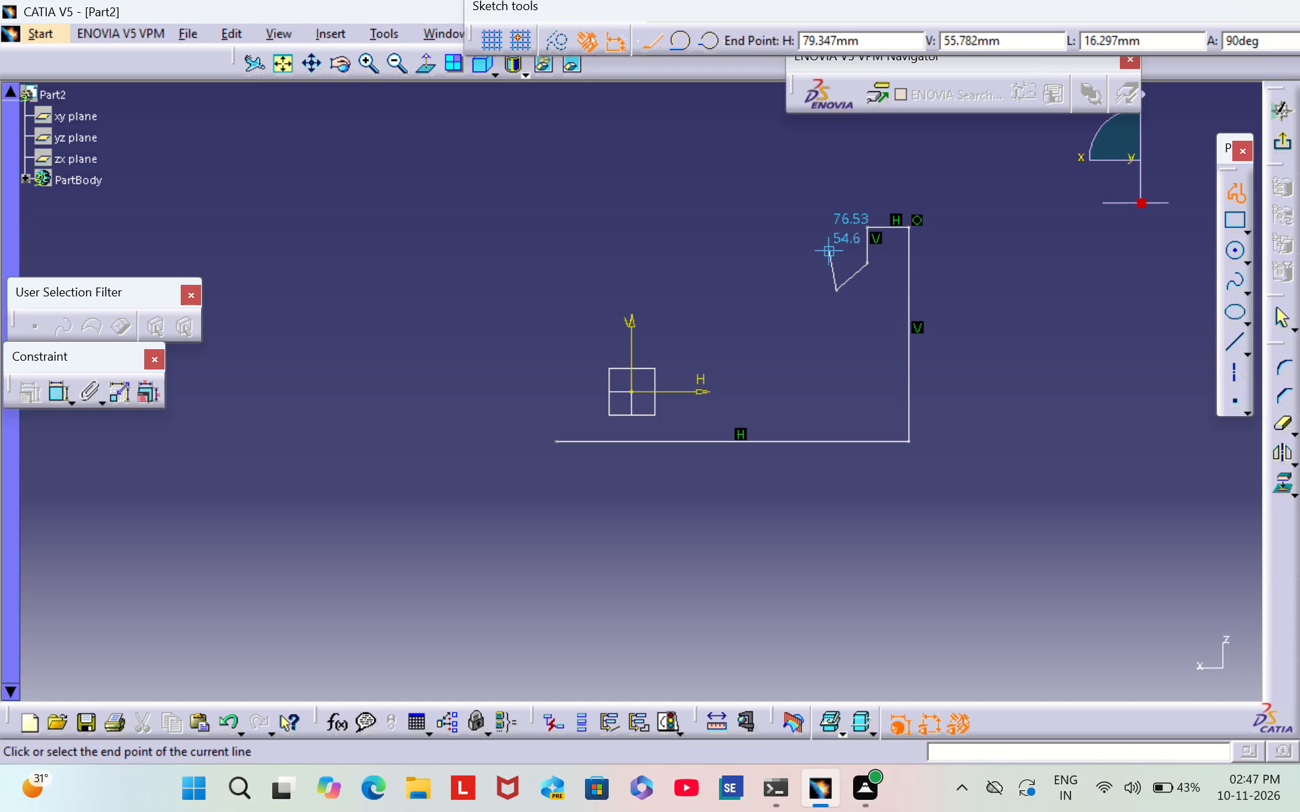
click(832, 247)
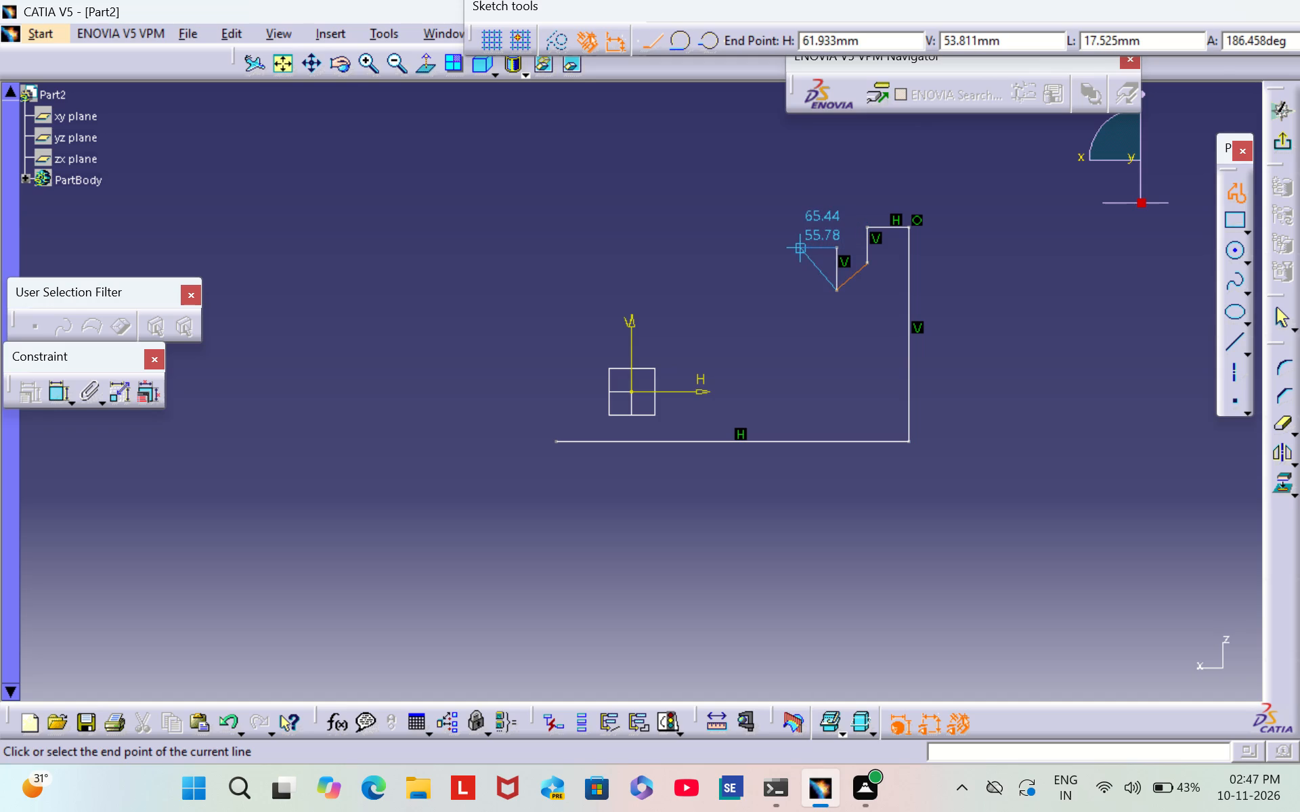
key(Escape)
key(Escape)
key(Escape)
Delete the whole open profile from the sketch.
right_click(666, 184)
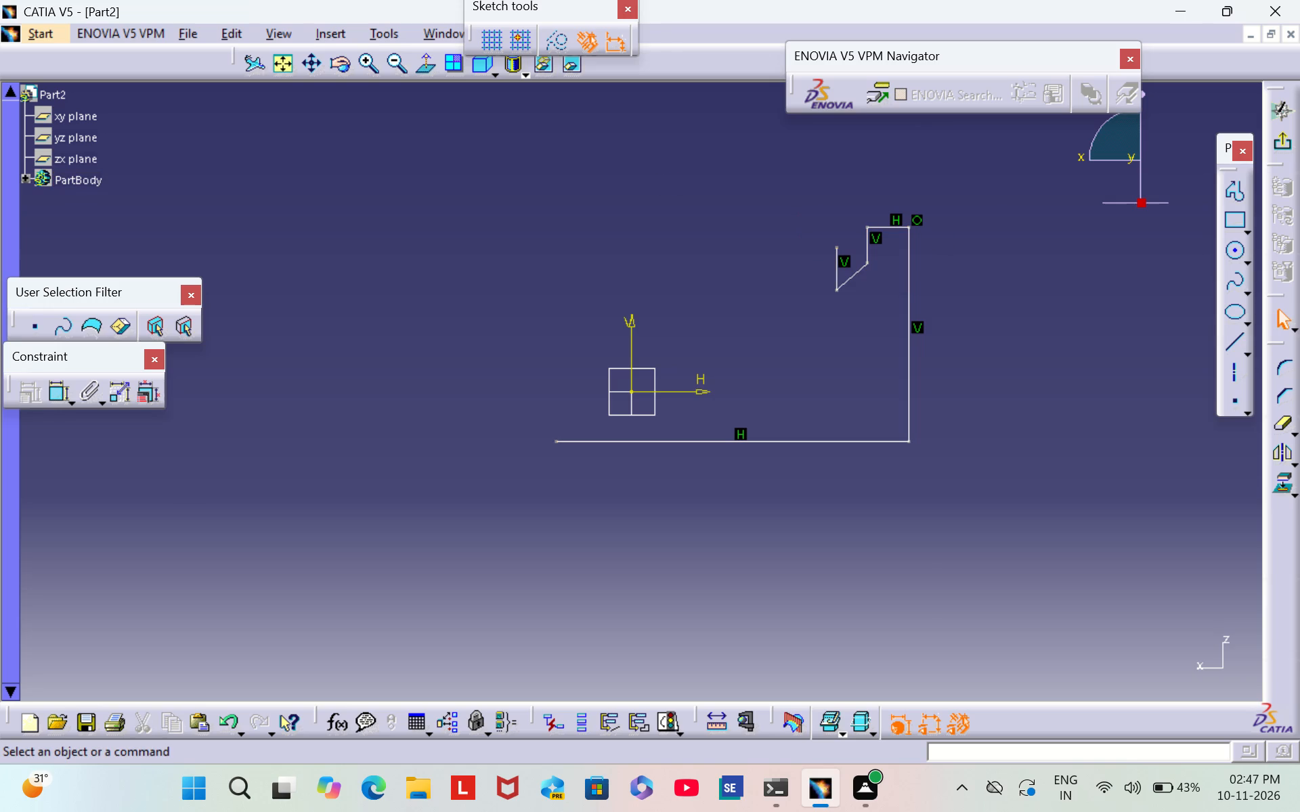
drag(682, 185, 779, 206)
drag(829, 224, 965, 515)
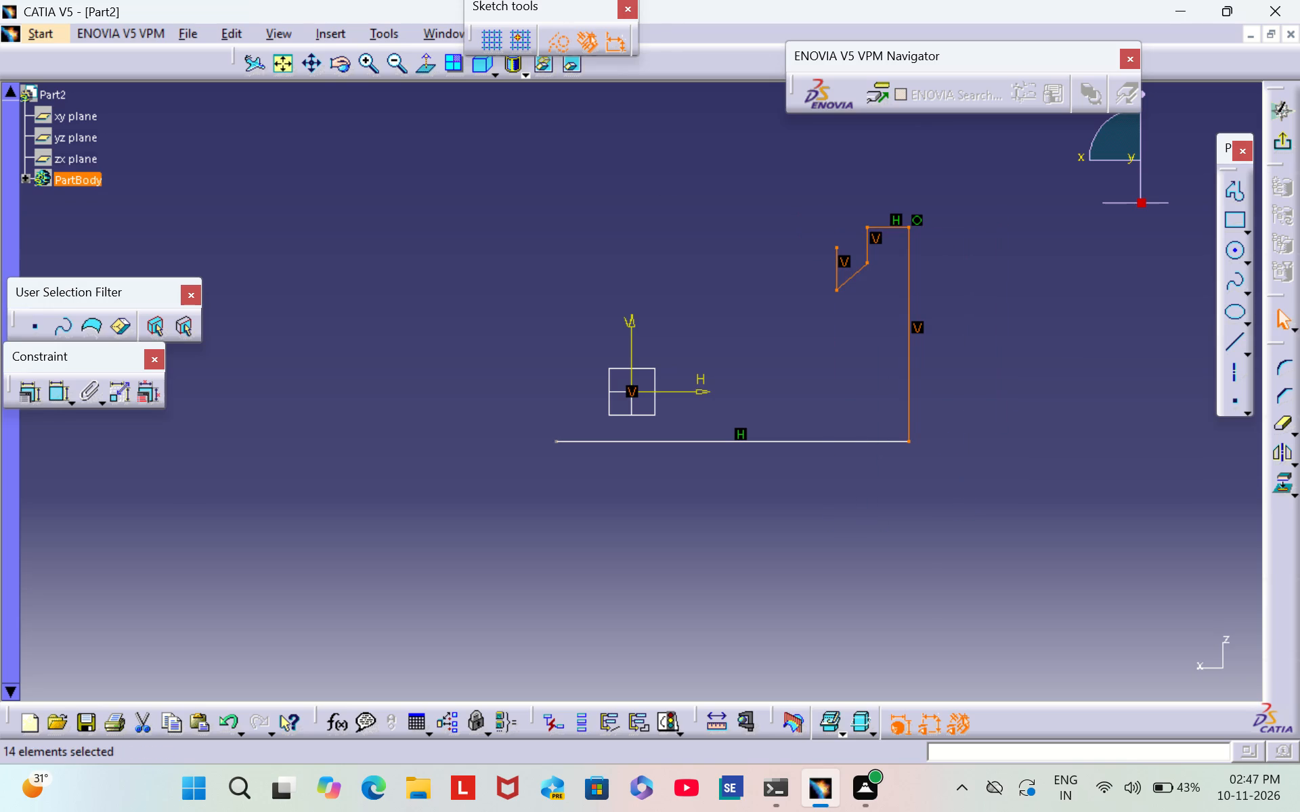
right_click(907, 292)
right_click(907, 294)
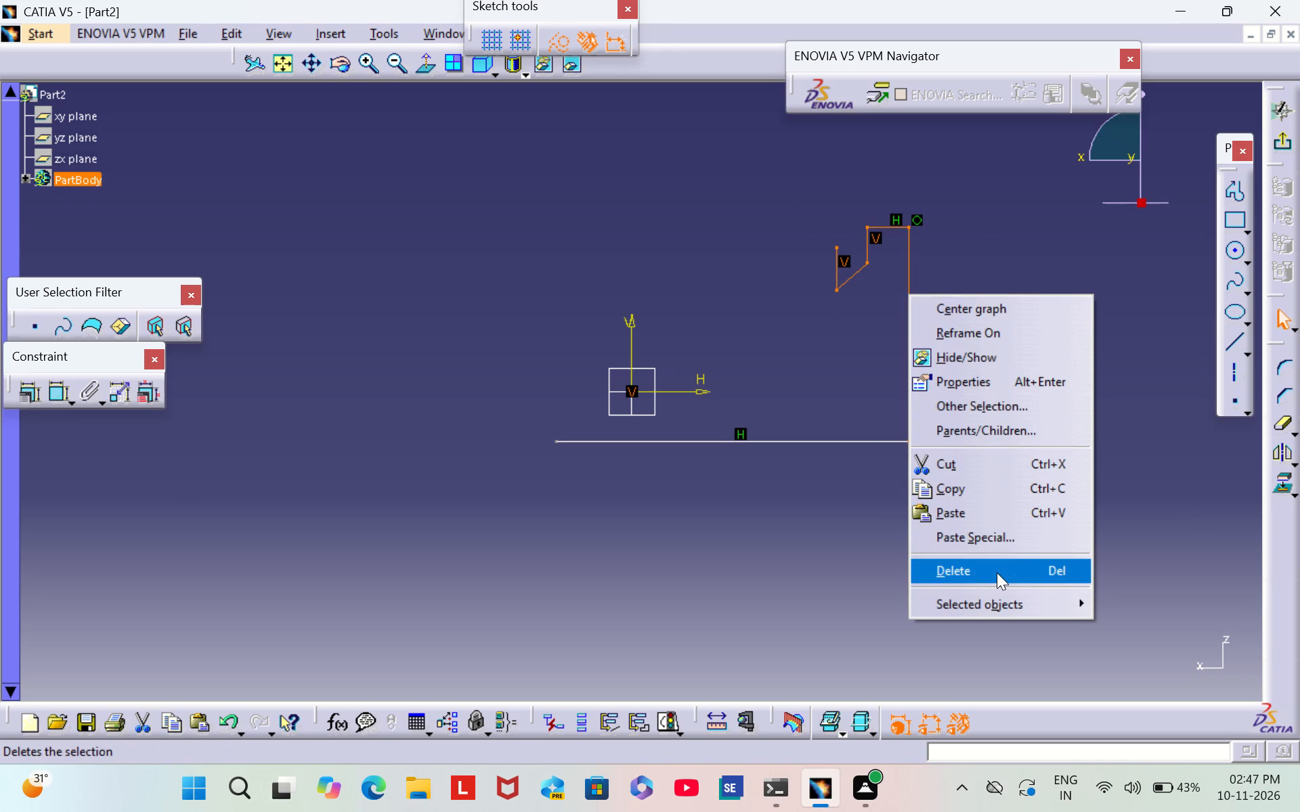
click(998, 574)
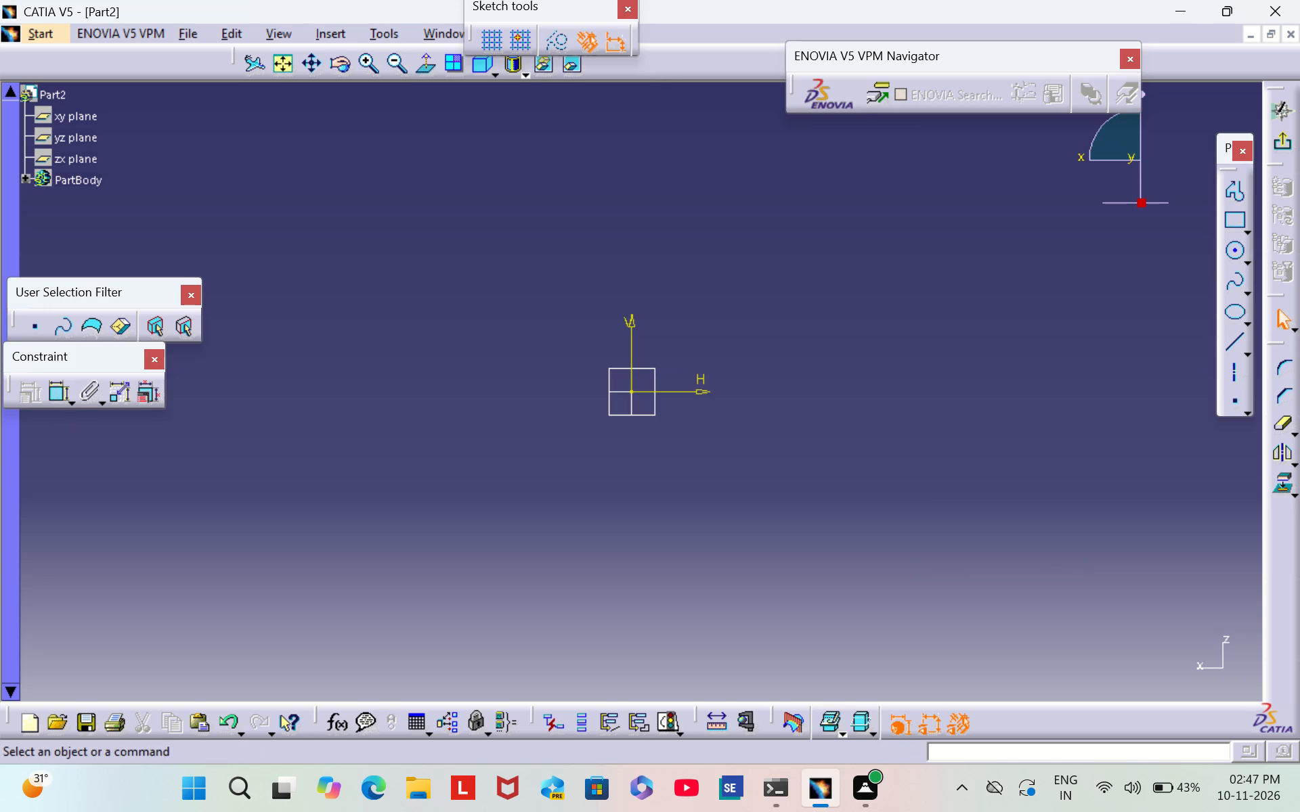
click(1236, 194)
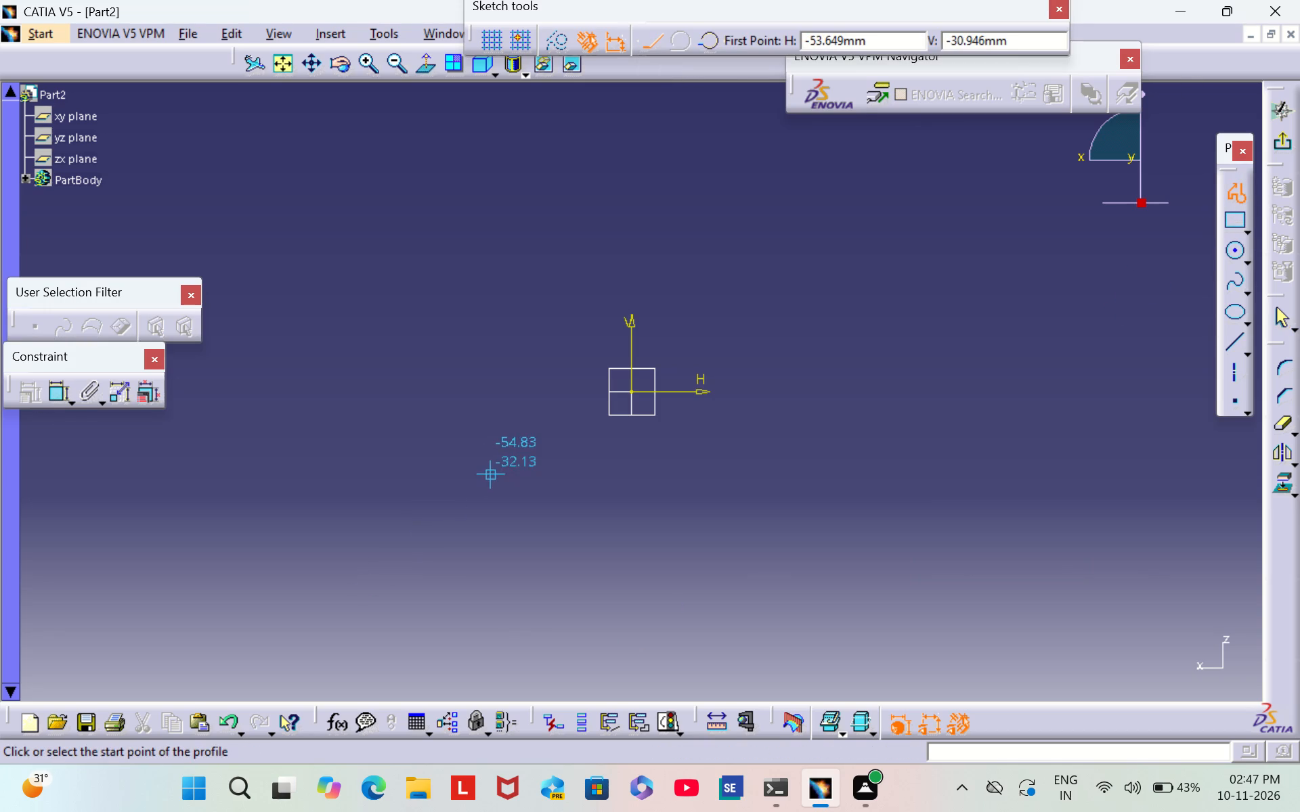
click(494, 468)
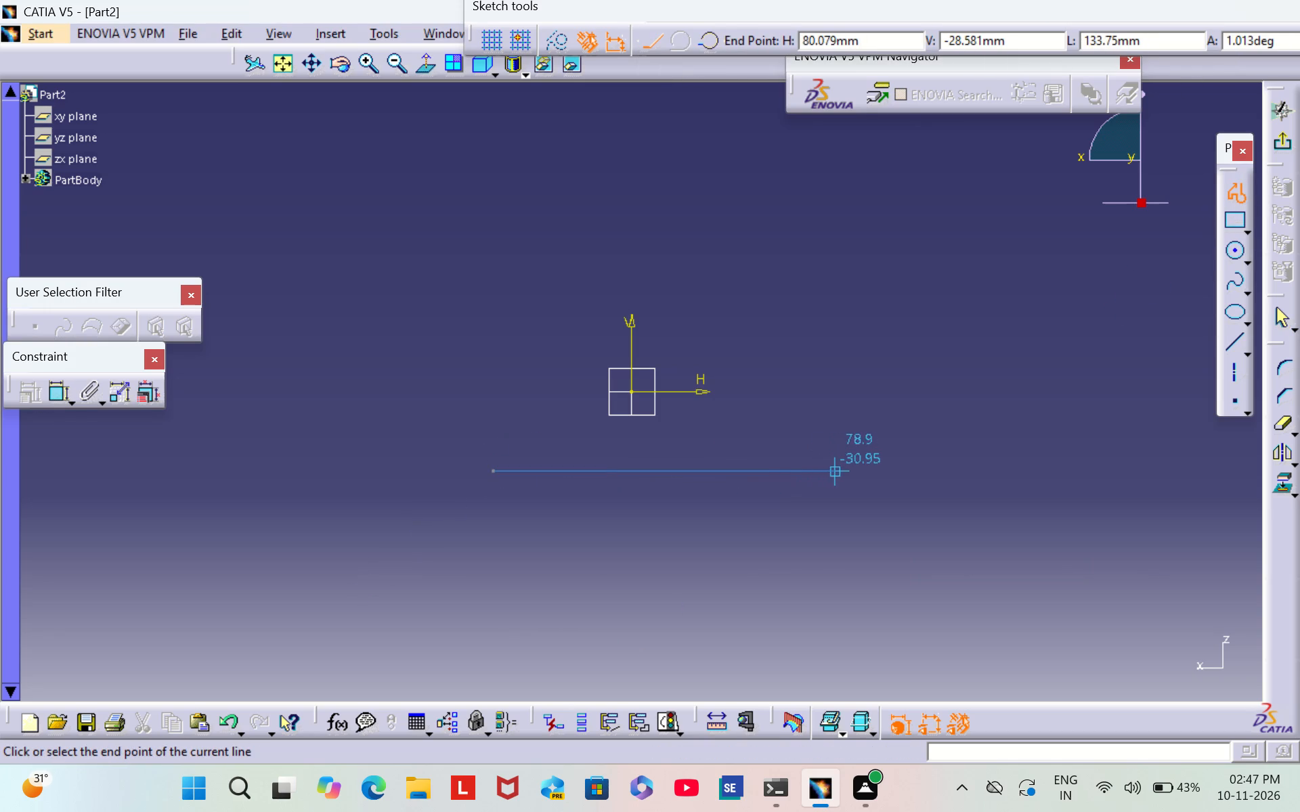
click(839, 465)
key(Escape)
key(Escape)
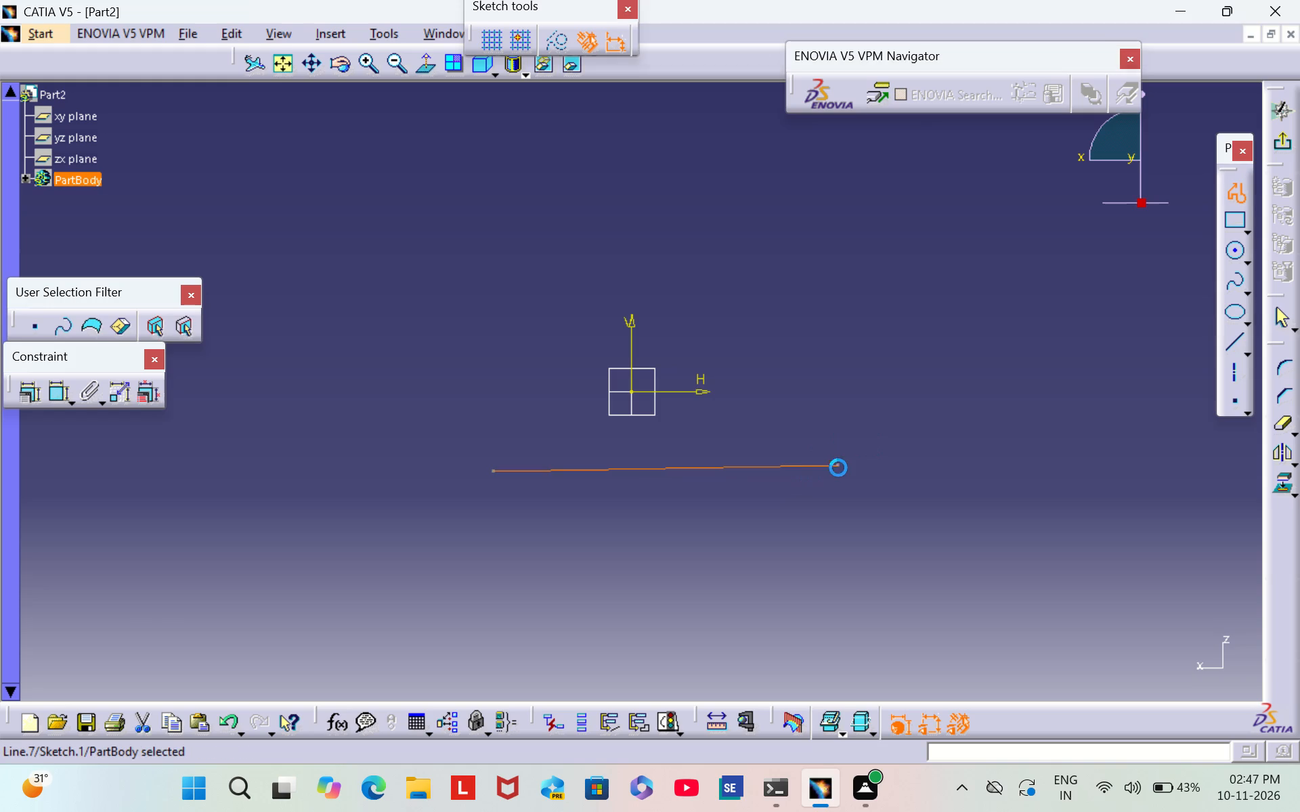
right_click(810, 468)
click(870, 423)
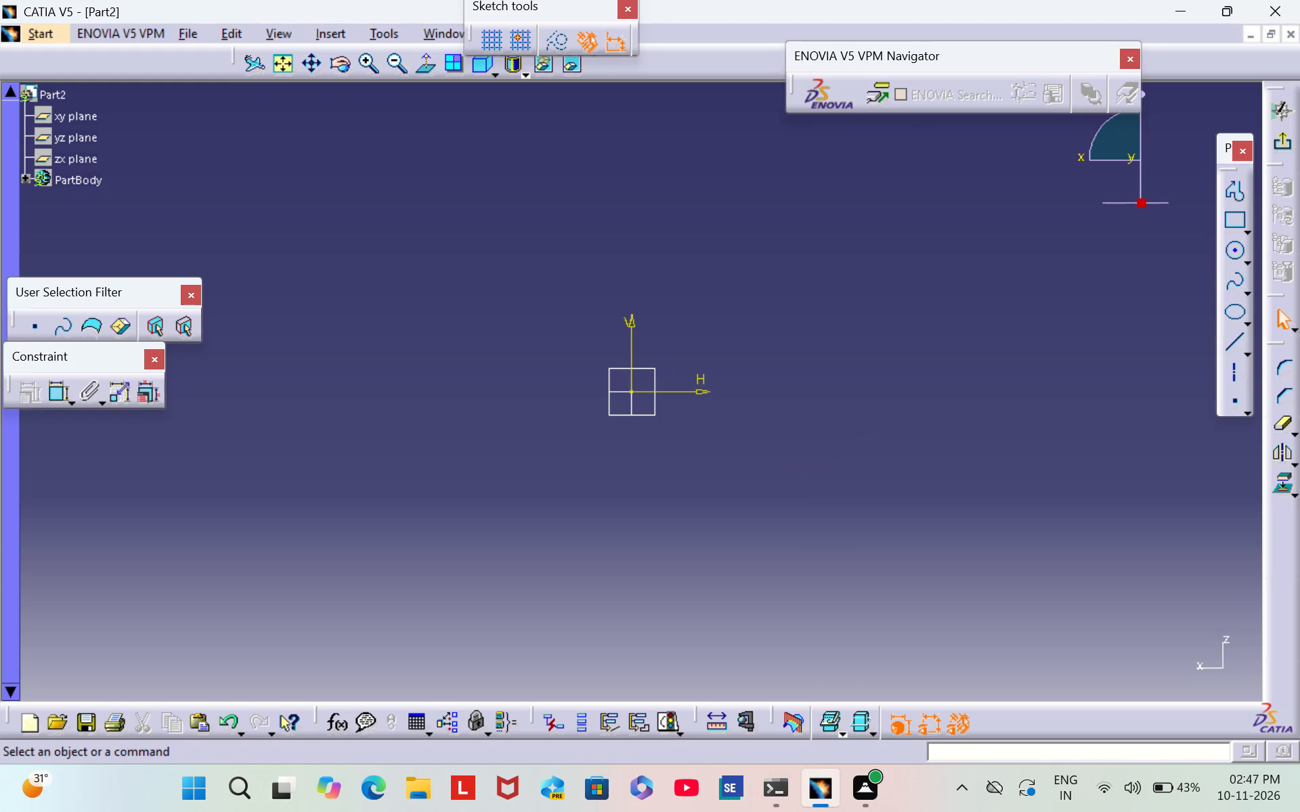
Sketch a closed stepped profile with a base about 152 mm long, right side about 86 mm high and a slanted-bottom notch in its raised top.
click(1241, 187)
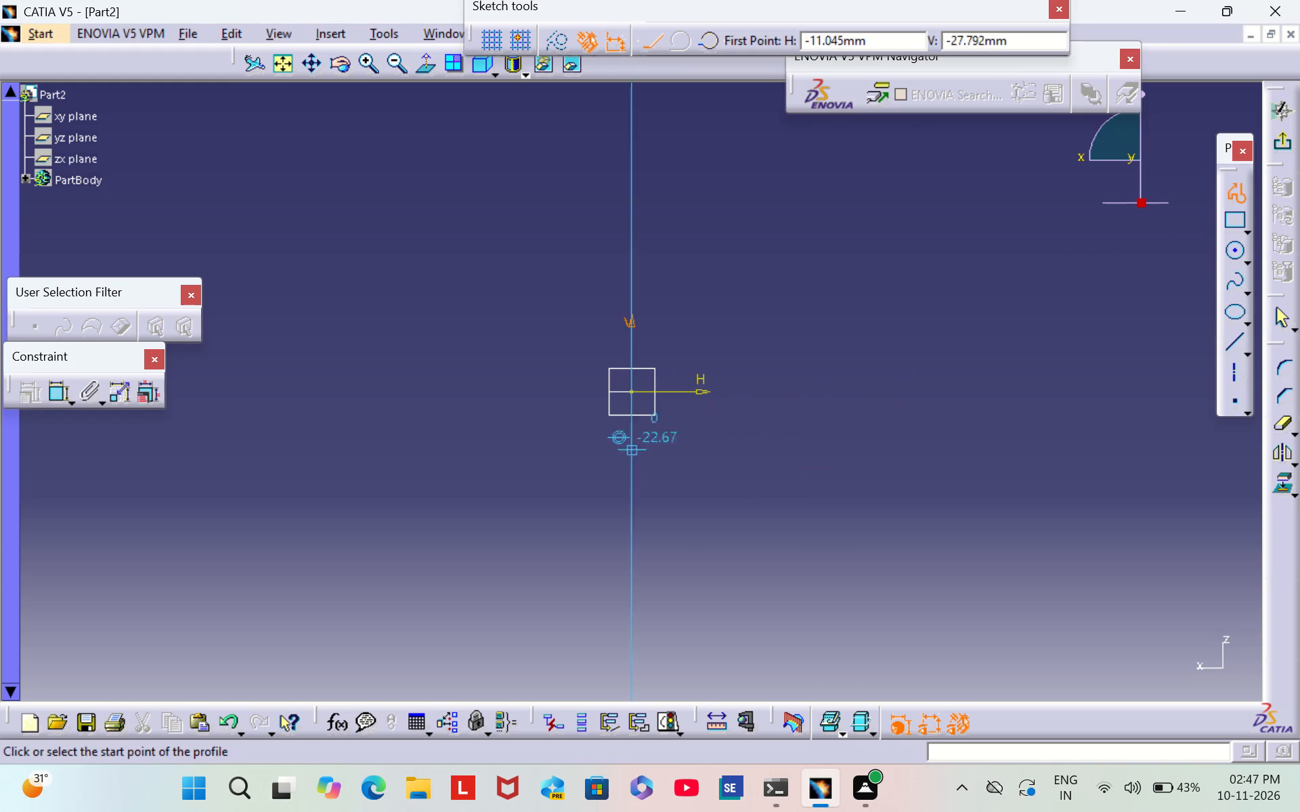
click(504, 462)
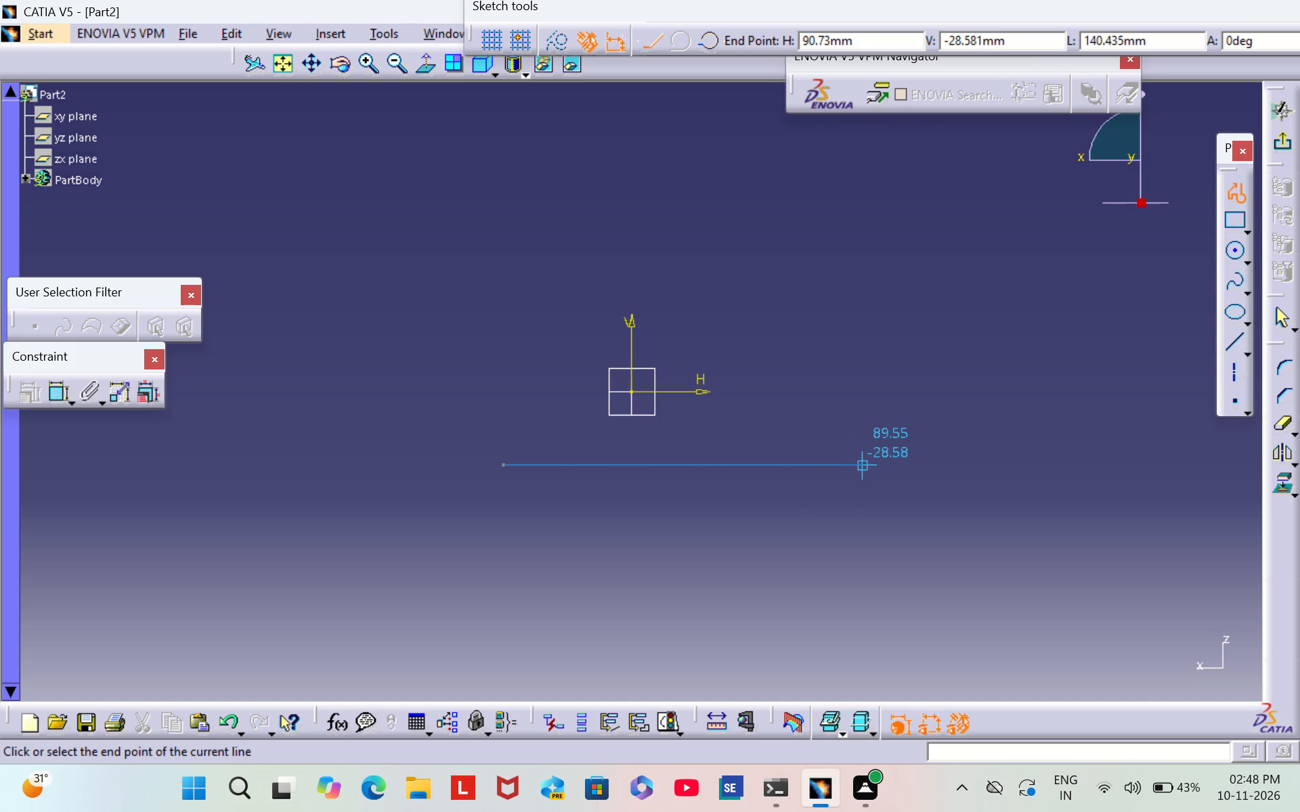
click(894, 463)
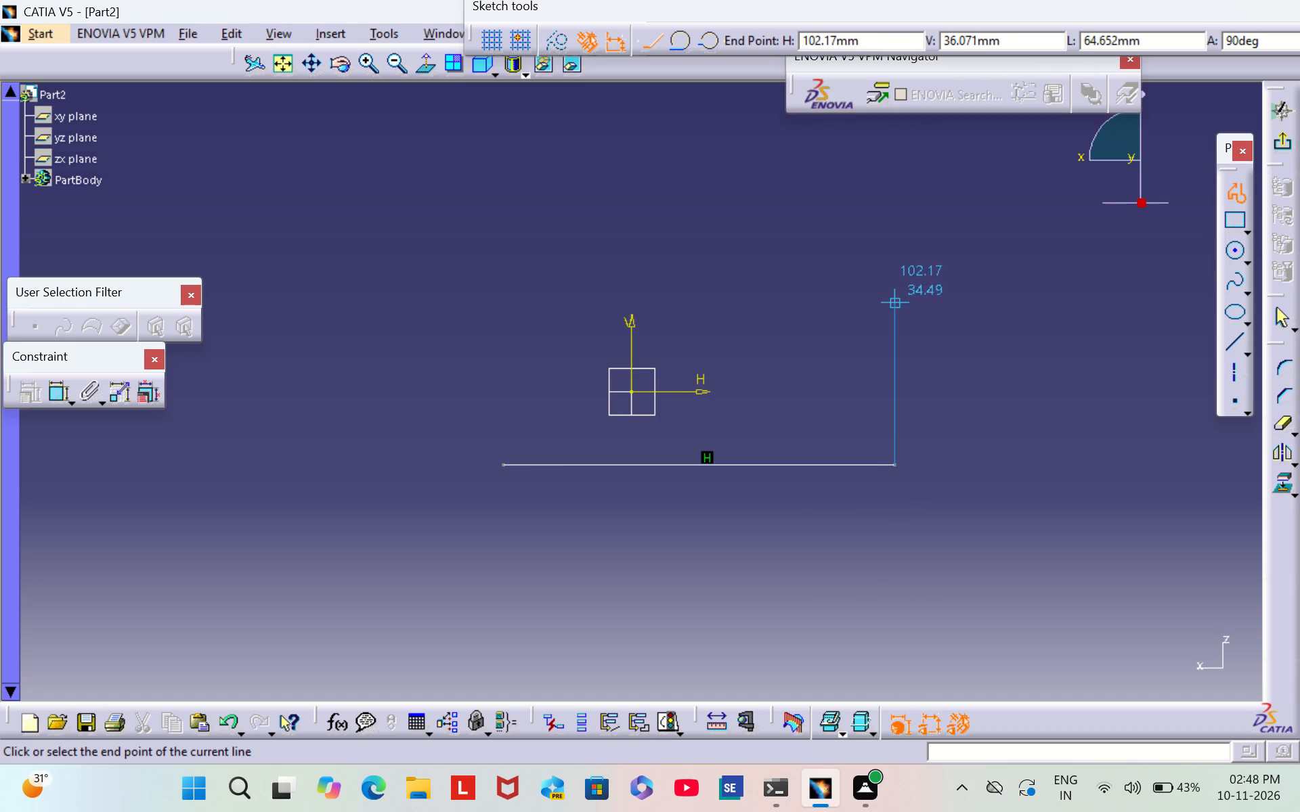
click(891, 241)
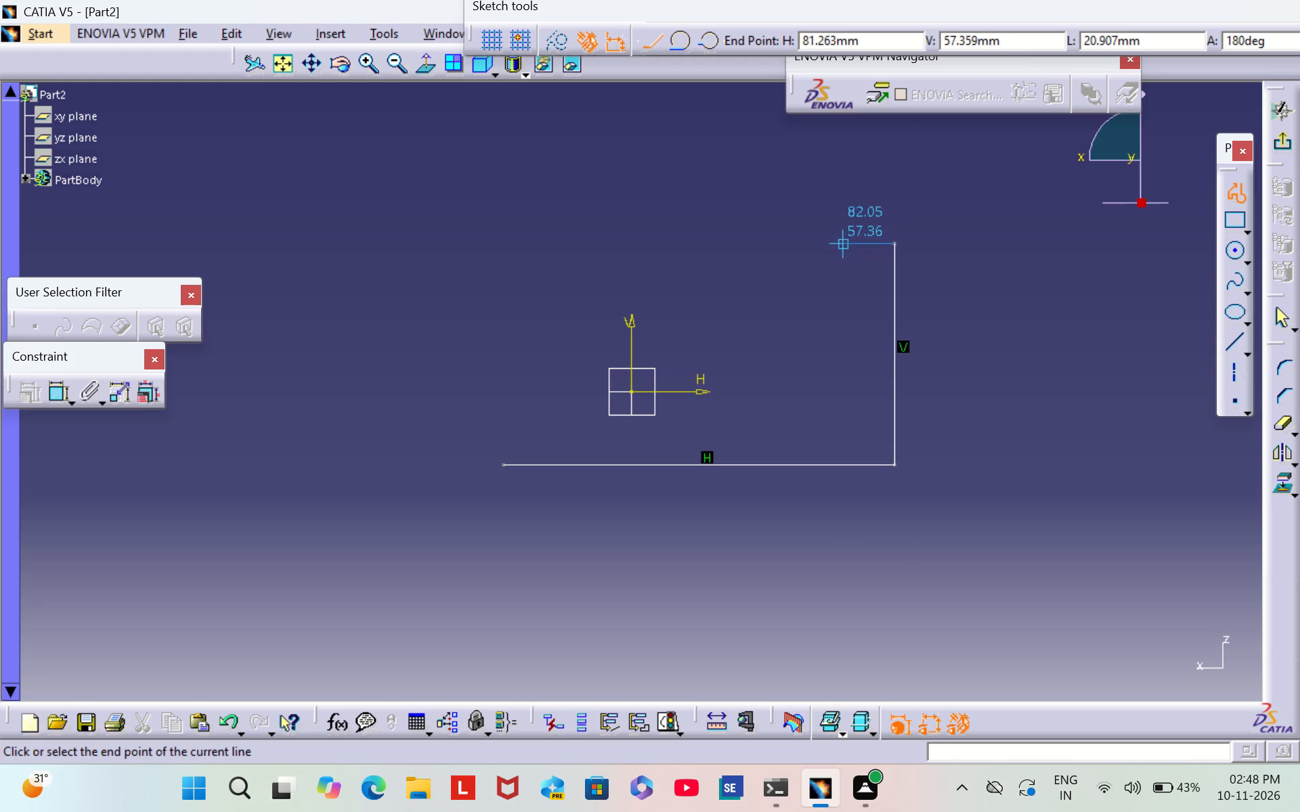
click(840, 240)
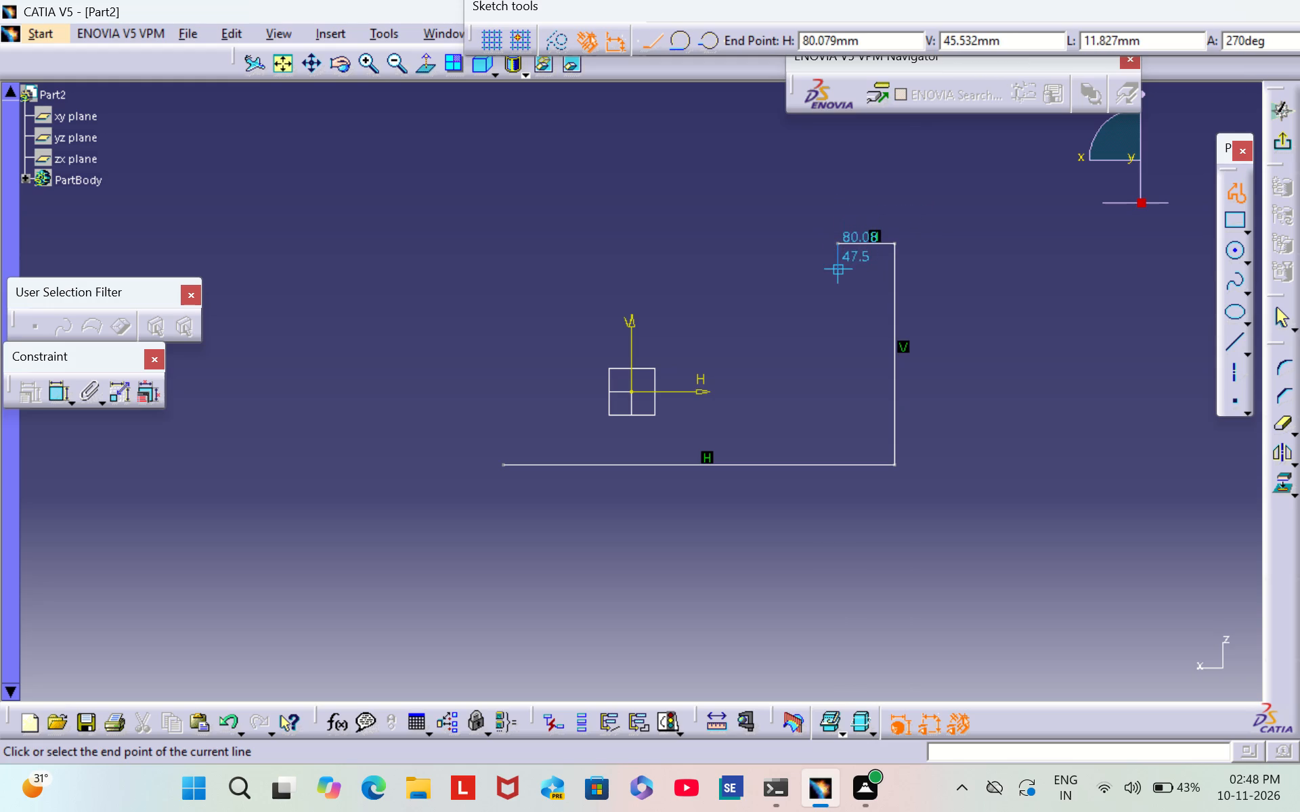
click(835, 273)
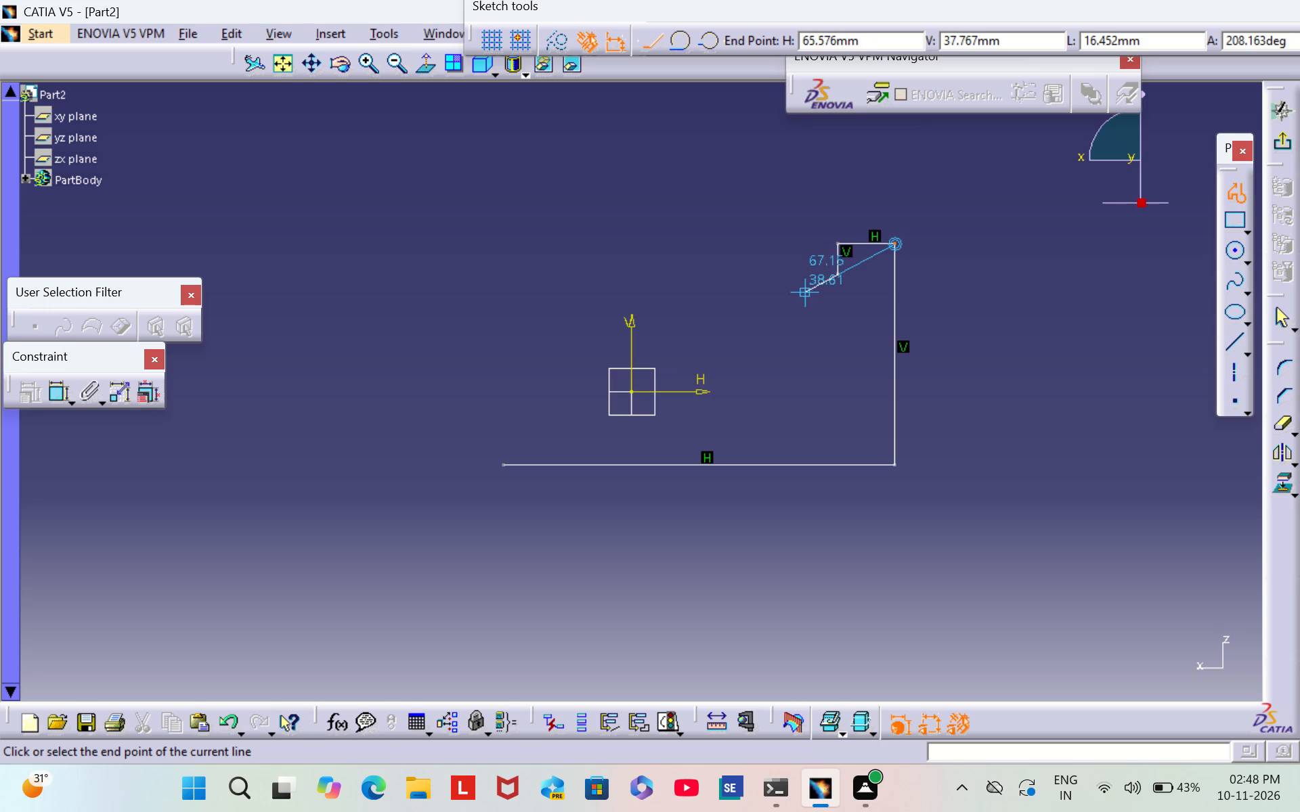
click(797, 304)
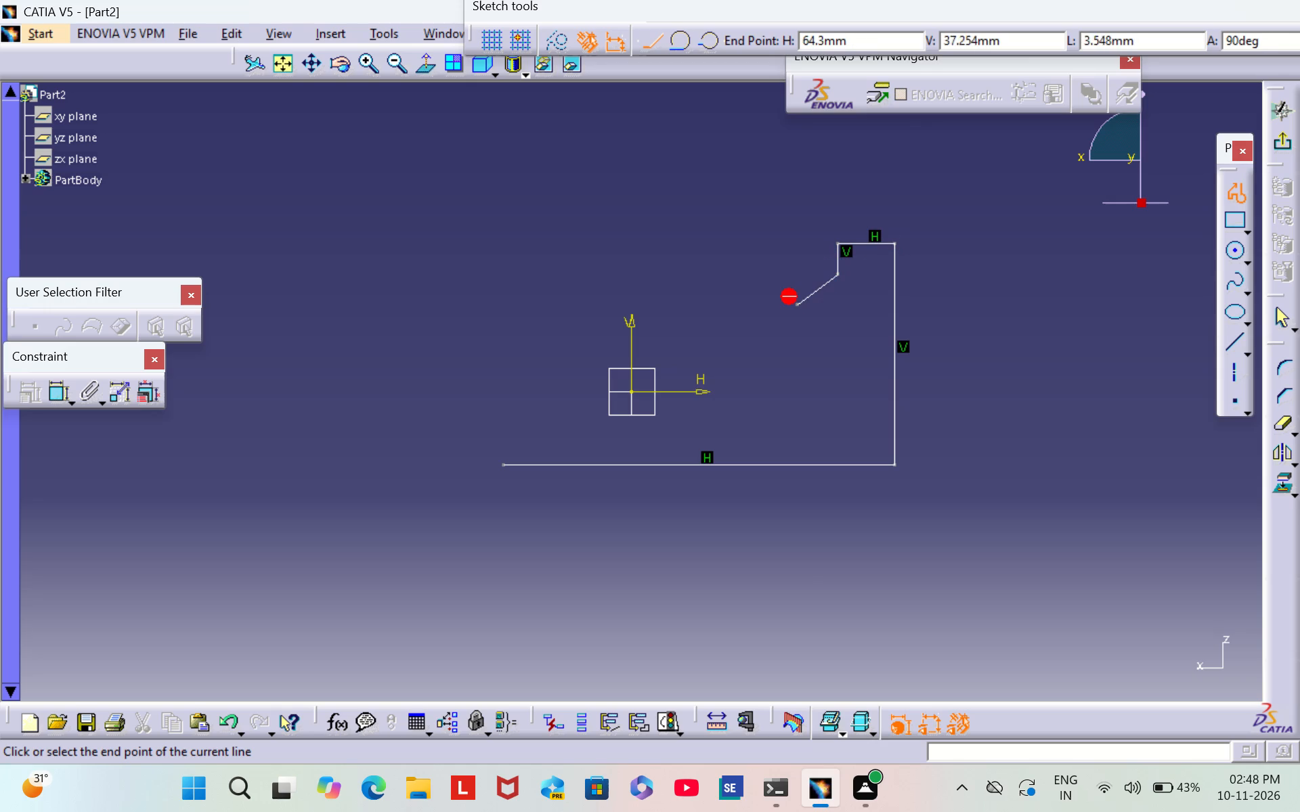
click(796, 242)
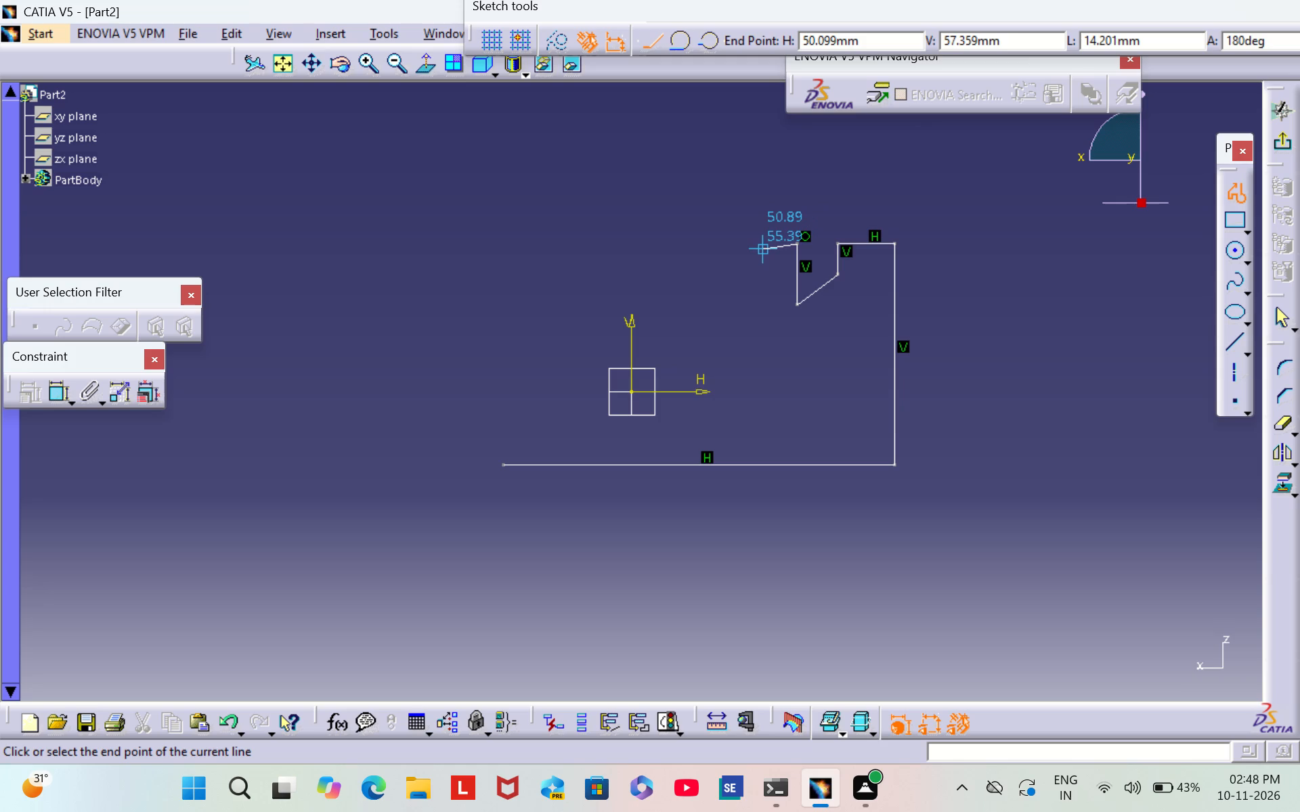
click(758, 241)
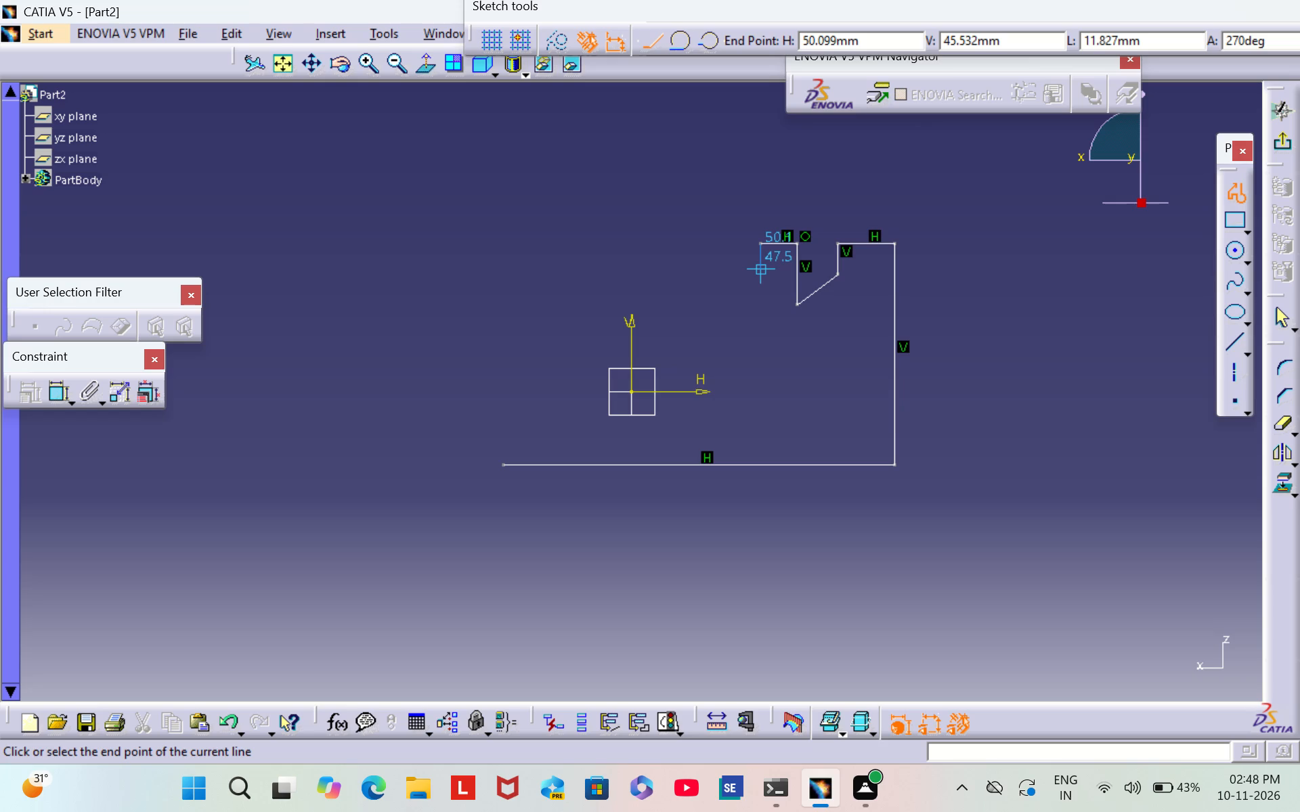
click(762, 275)
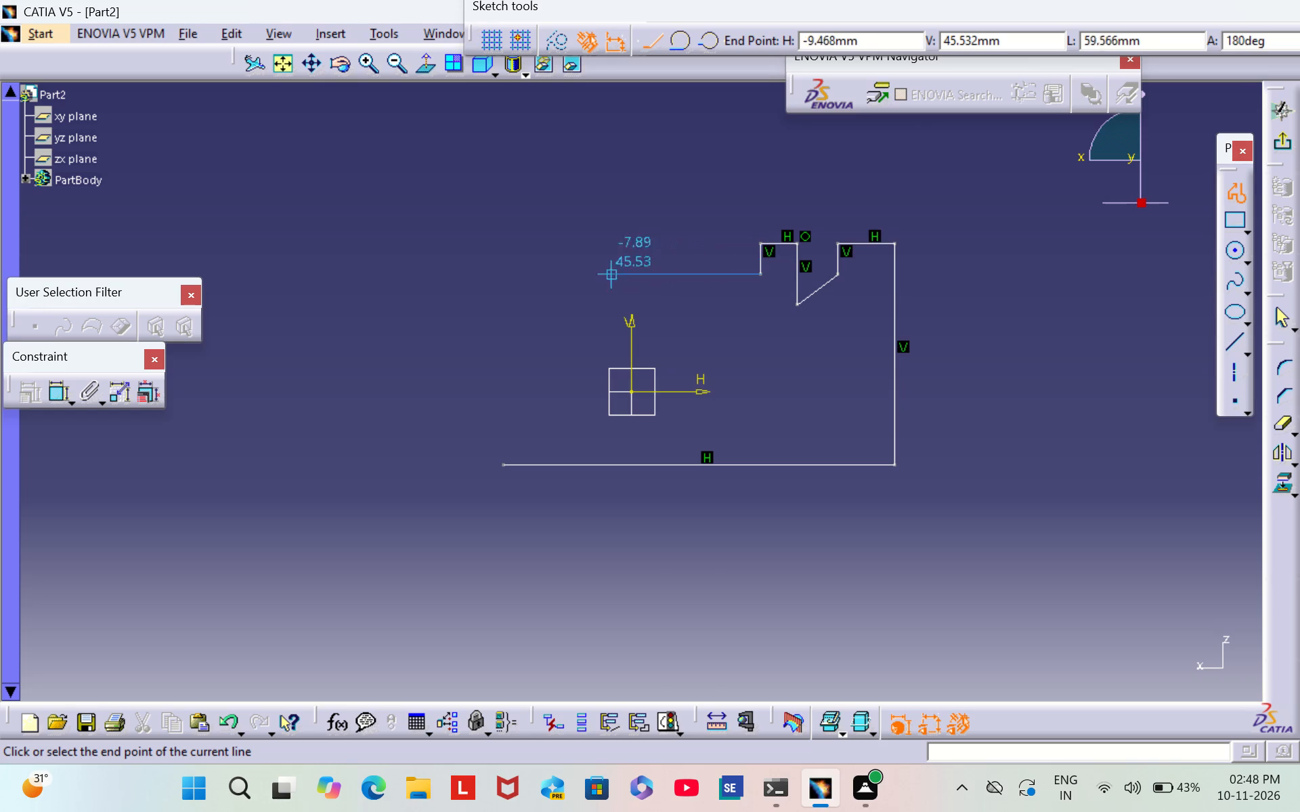
click(502, 273)
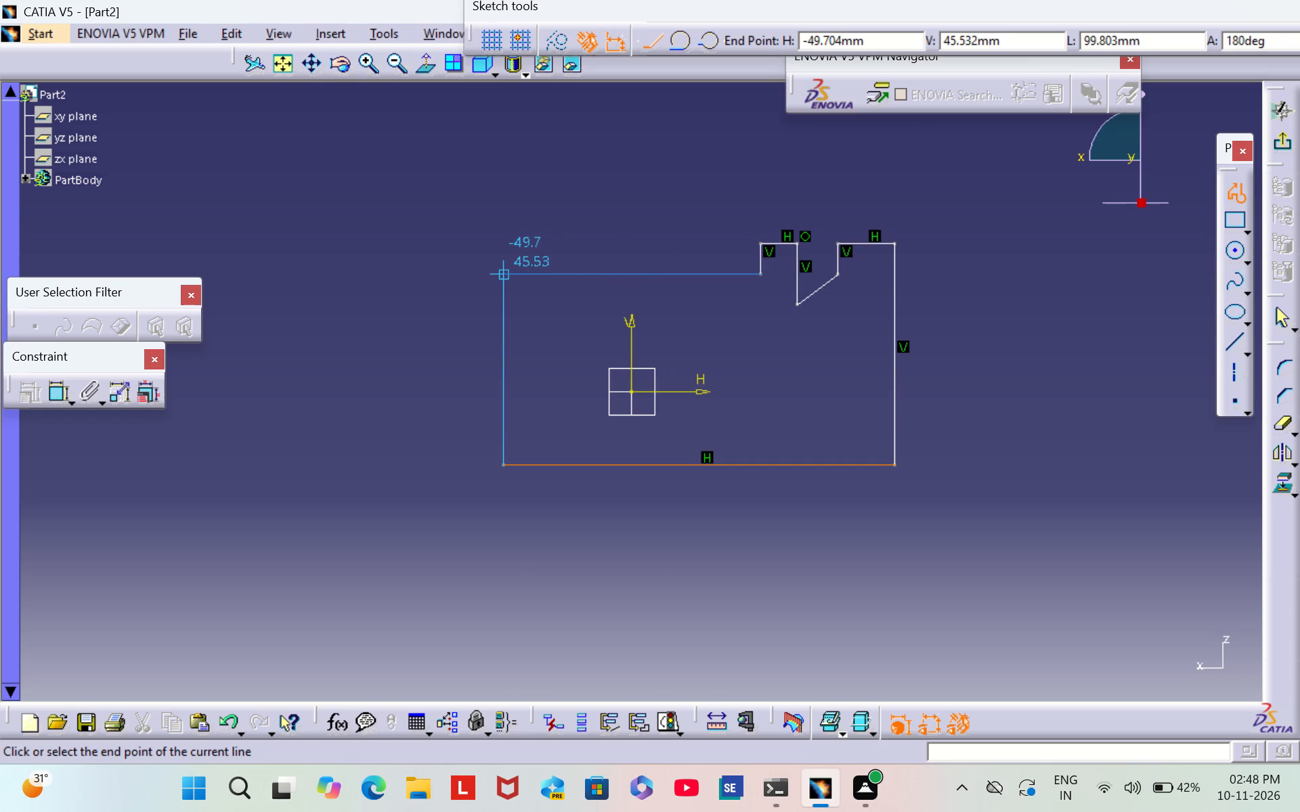
click(502, 464)
click(461, 496)
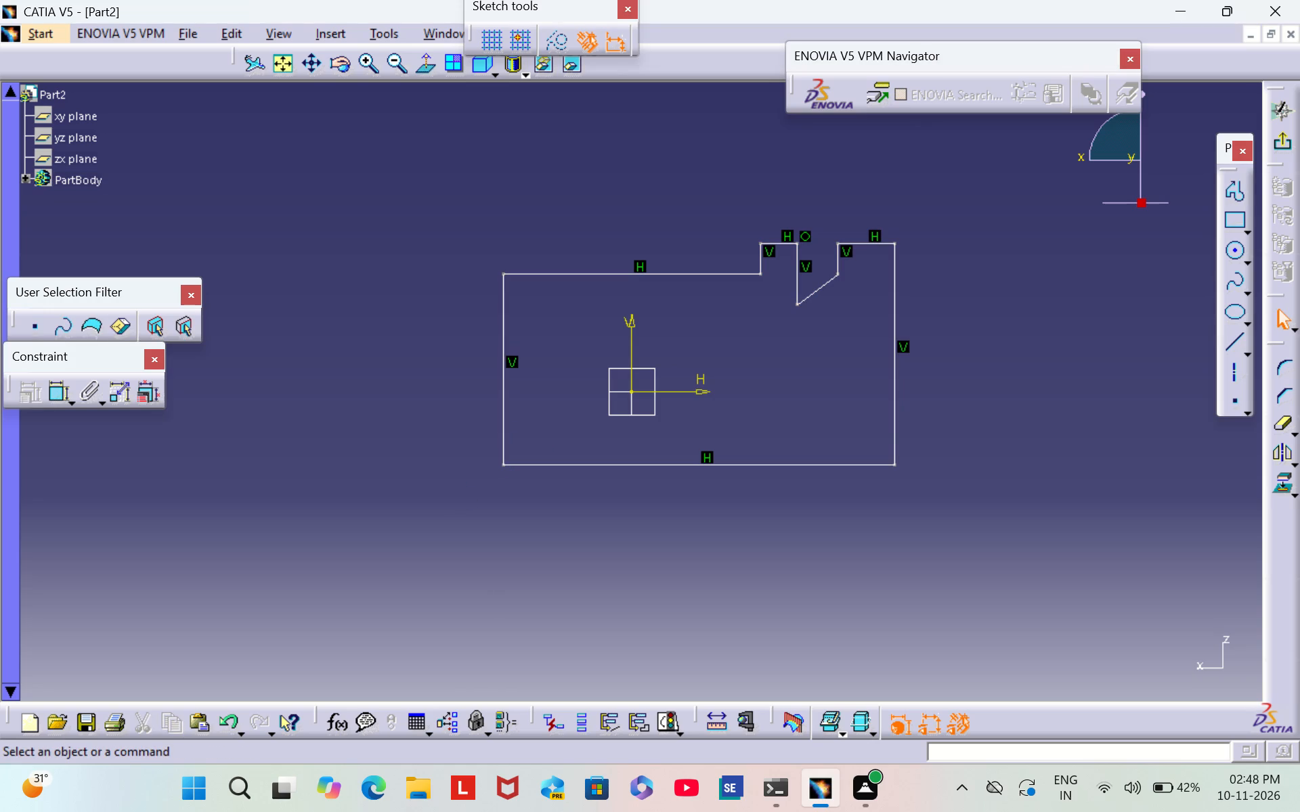
Dimension the profile's bottom edge and set its length to 150 mm.
click(58, 395)
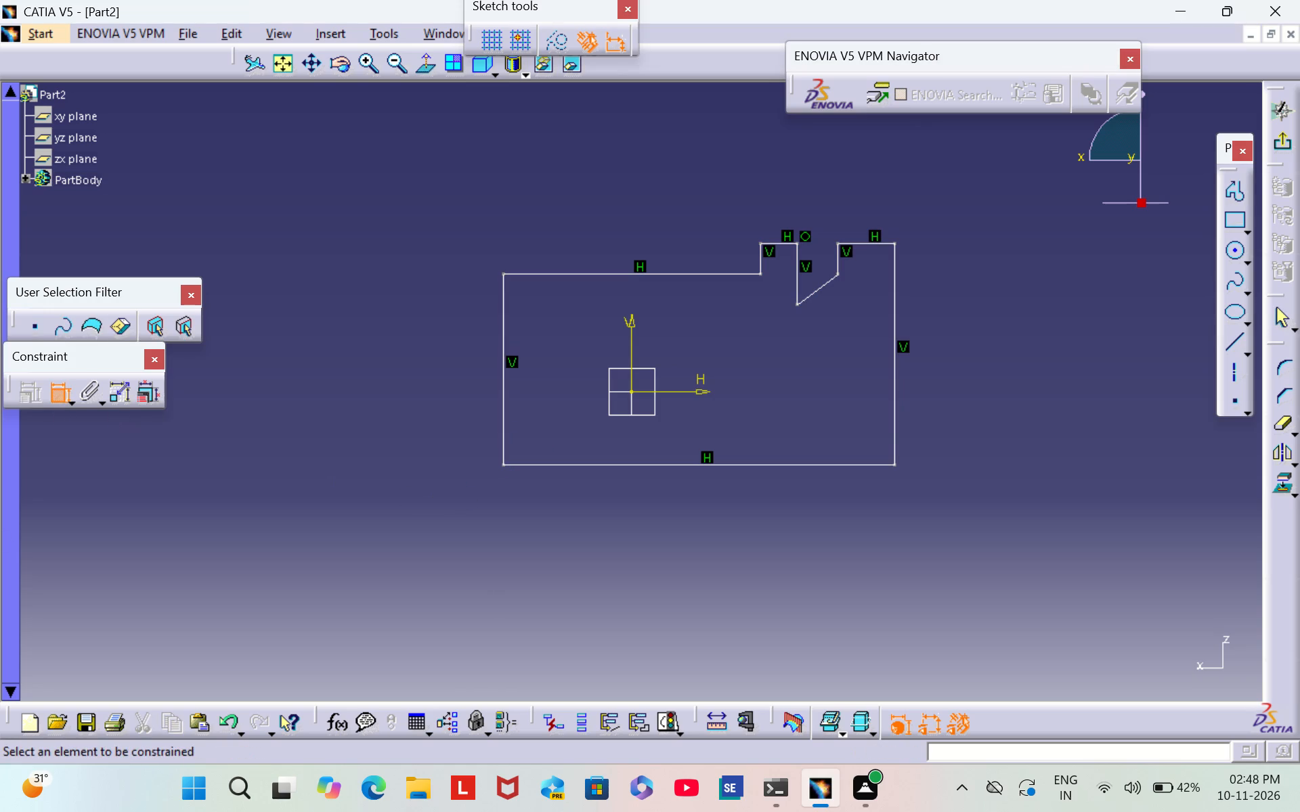
click(647, 465)
click(681, 520)
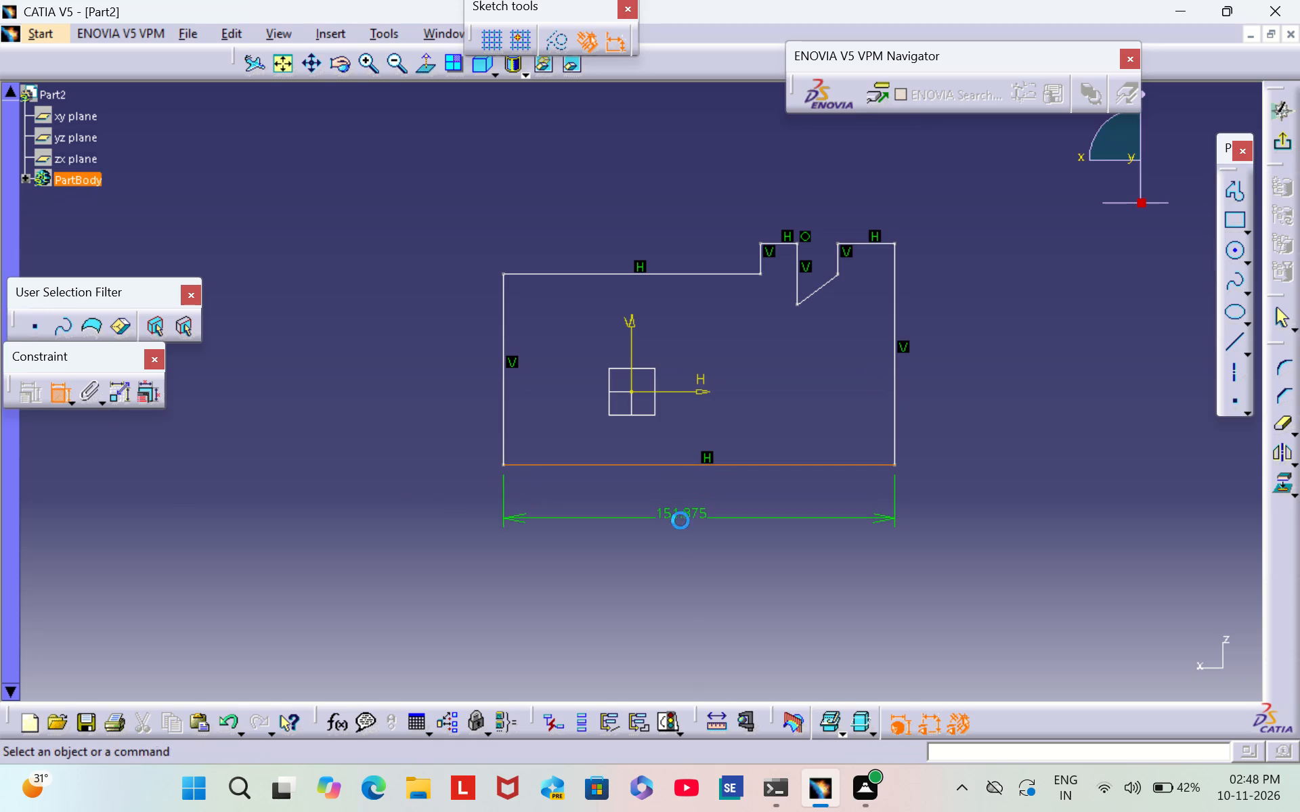
double_click(673, 513)
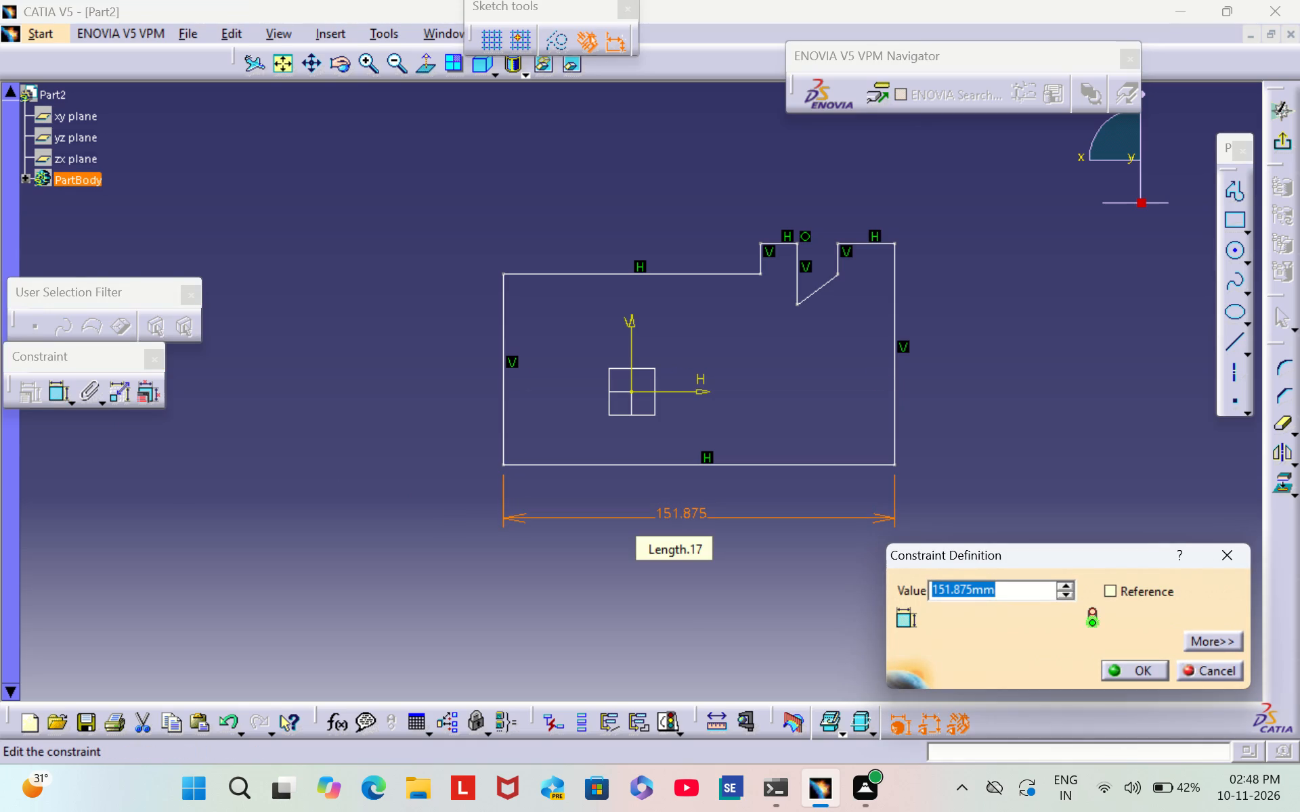
key(BackSpace)
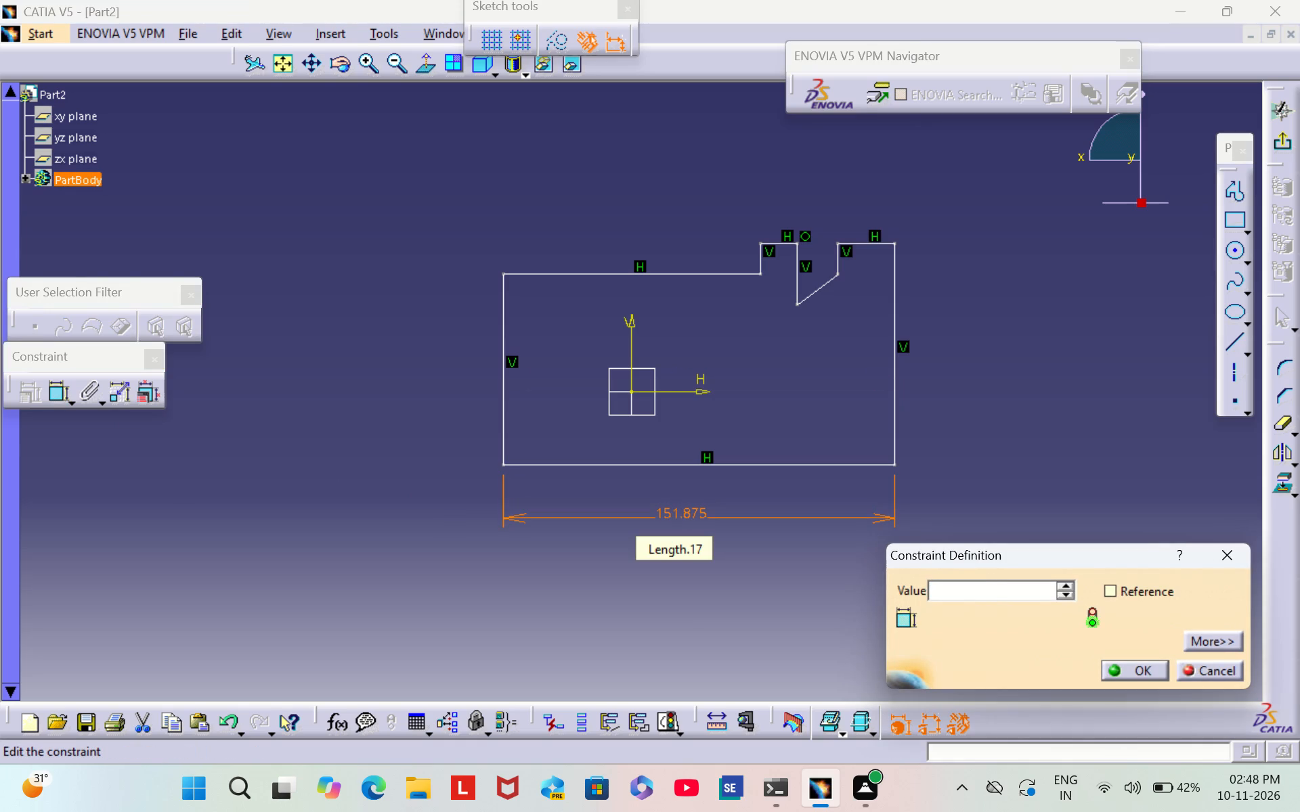
text(150)
key(Return)
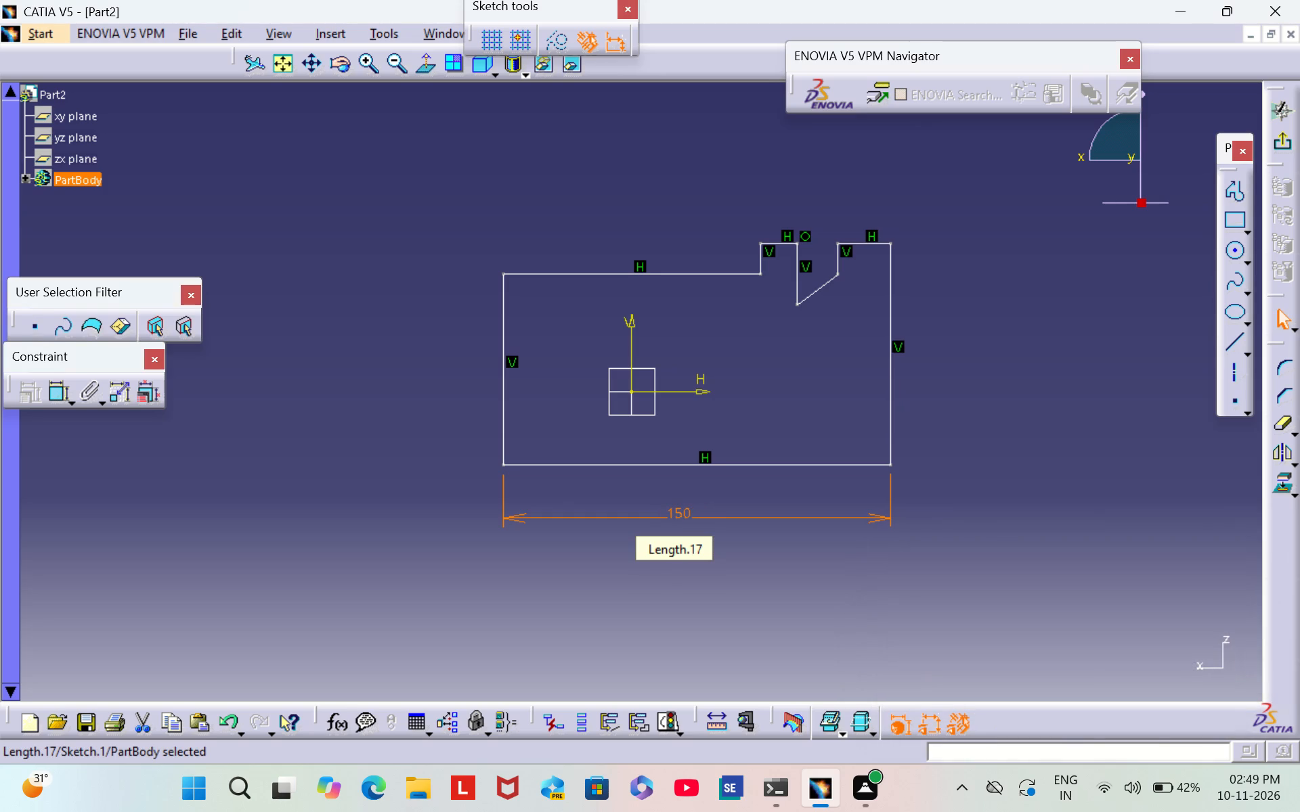
click(944, 499)
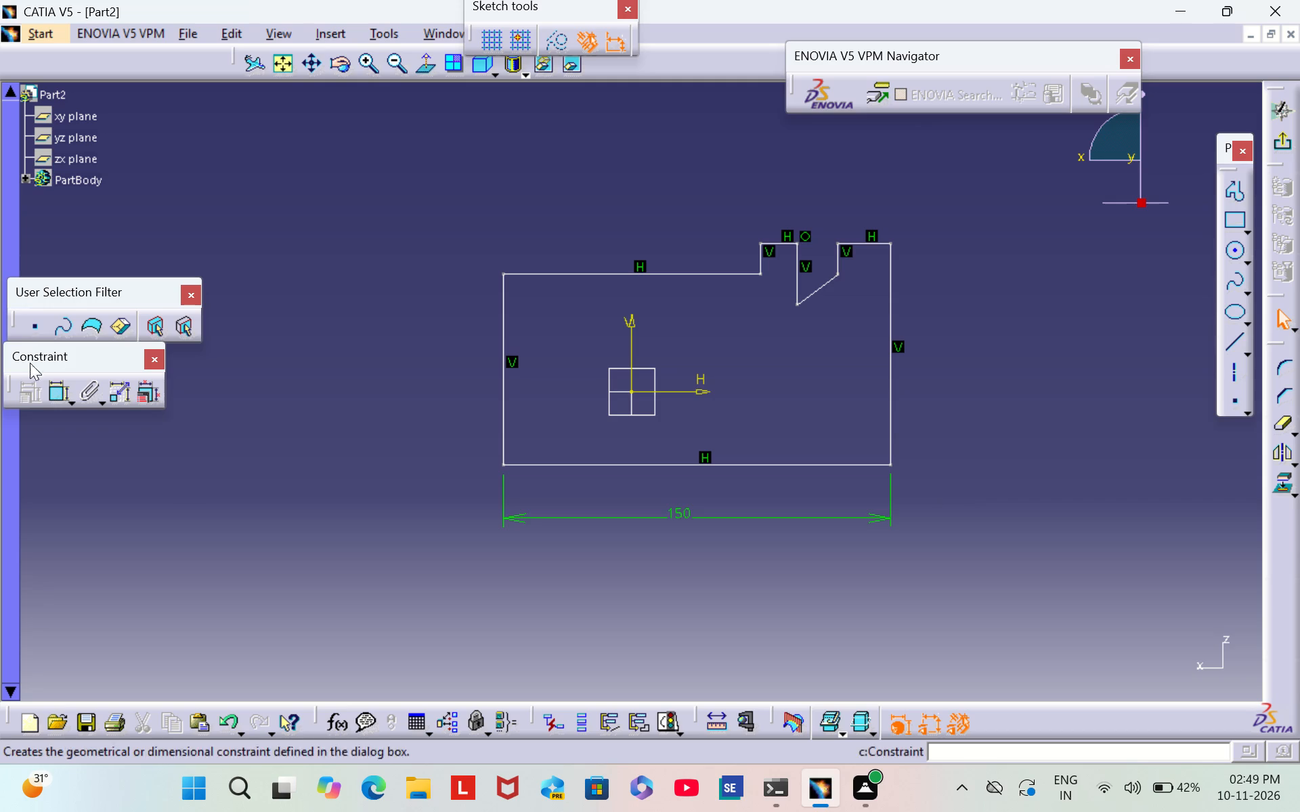
Dimension the profile's right vertical side and set its height to 65 mm.
click(56, 392)
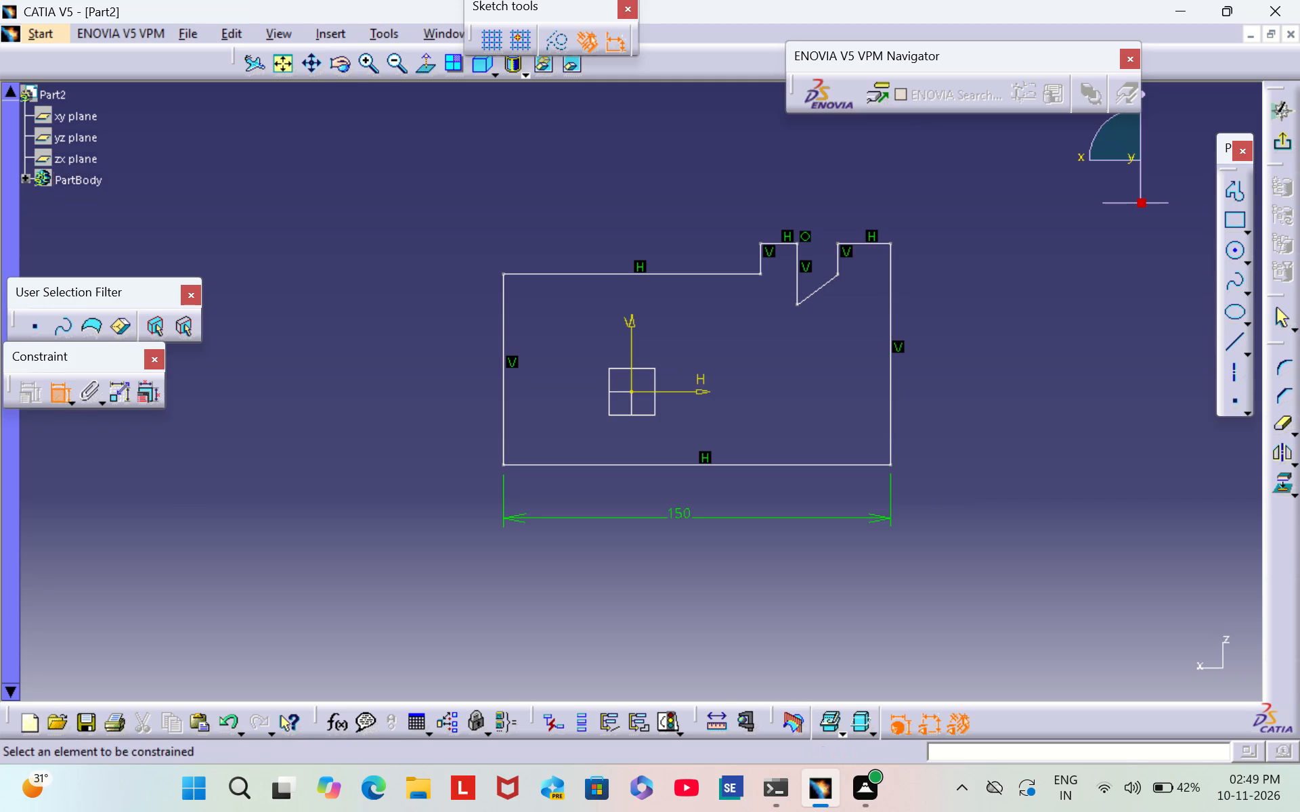
click(886, 378)
click(892, 368)
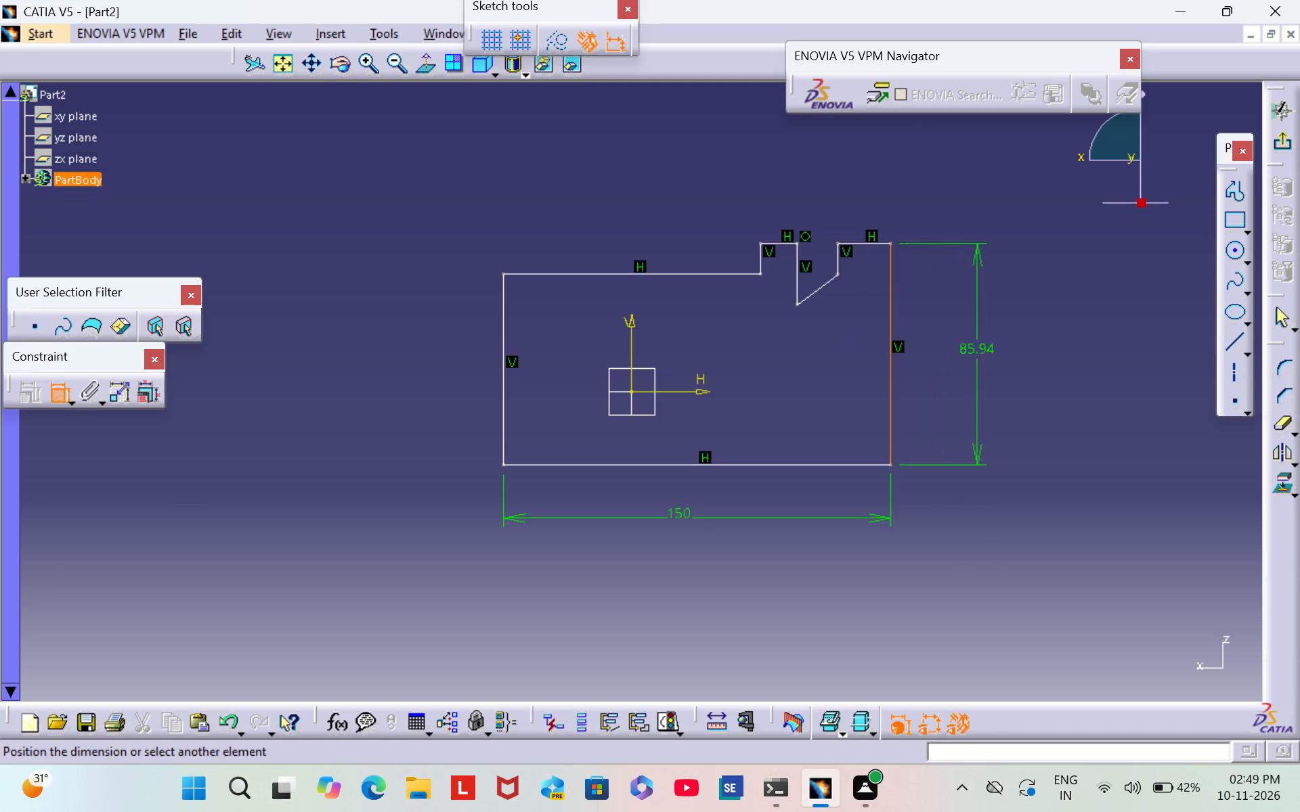
drag(982, 351, 987, 362)
click(981, 351)
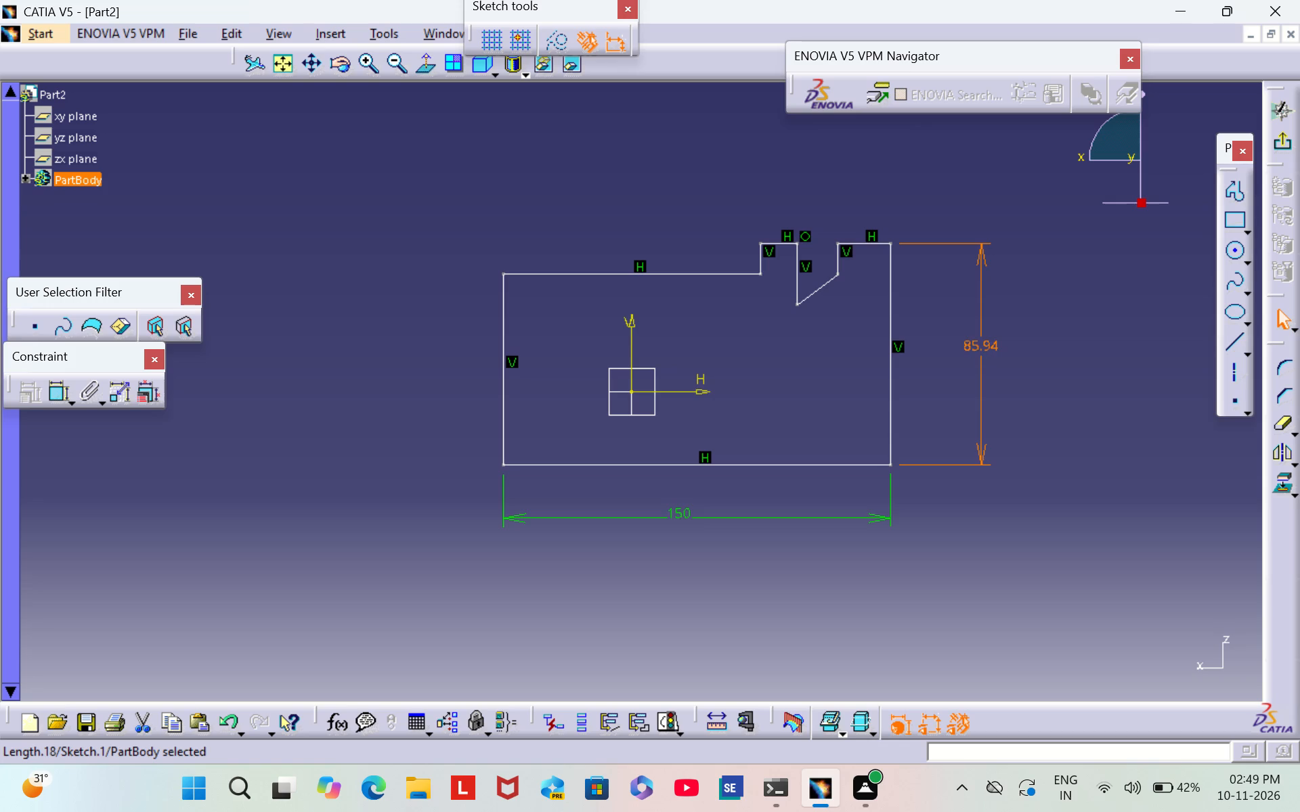
double_click(982, 347)
key(BackSpace)
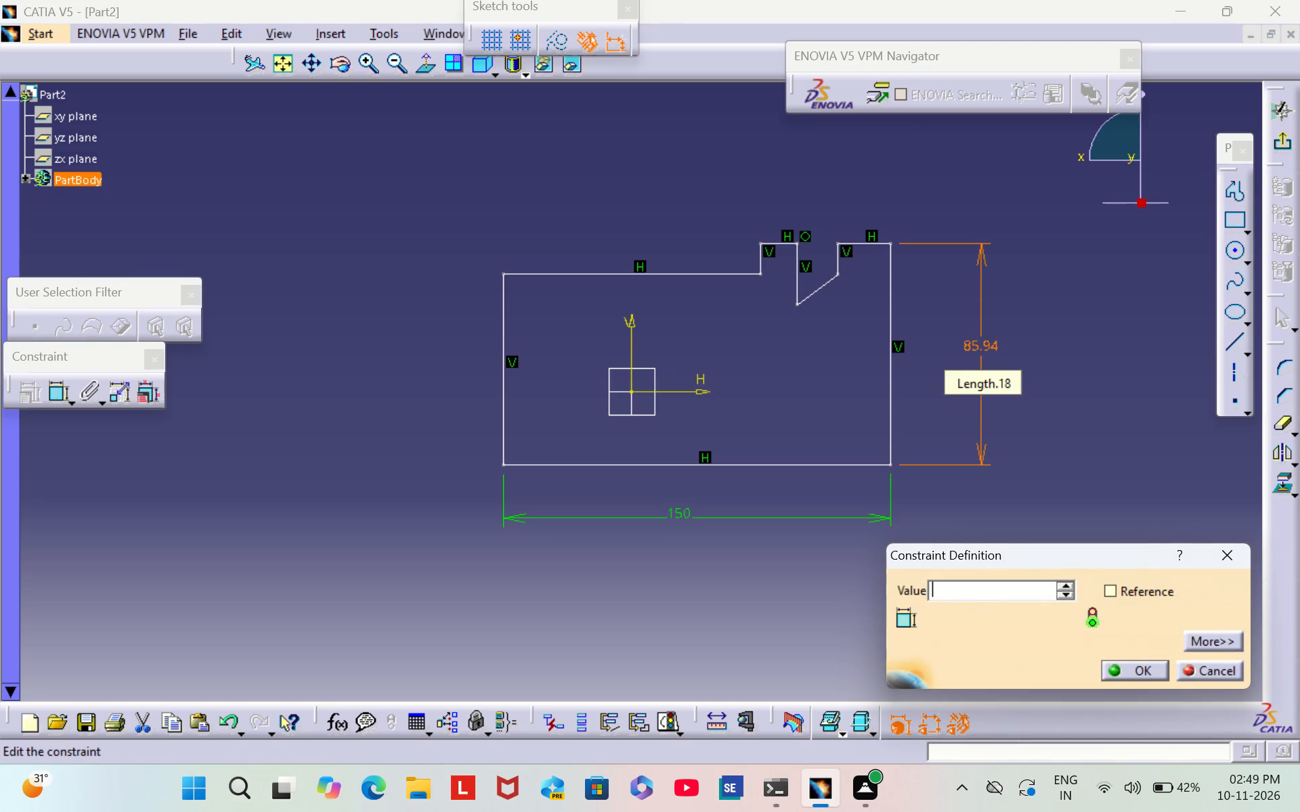
key(5)
key(BackSpace)
text(65)
key(Return)
click(1080, 353)
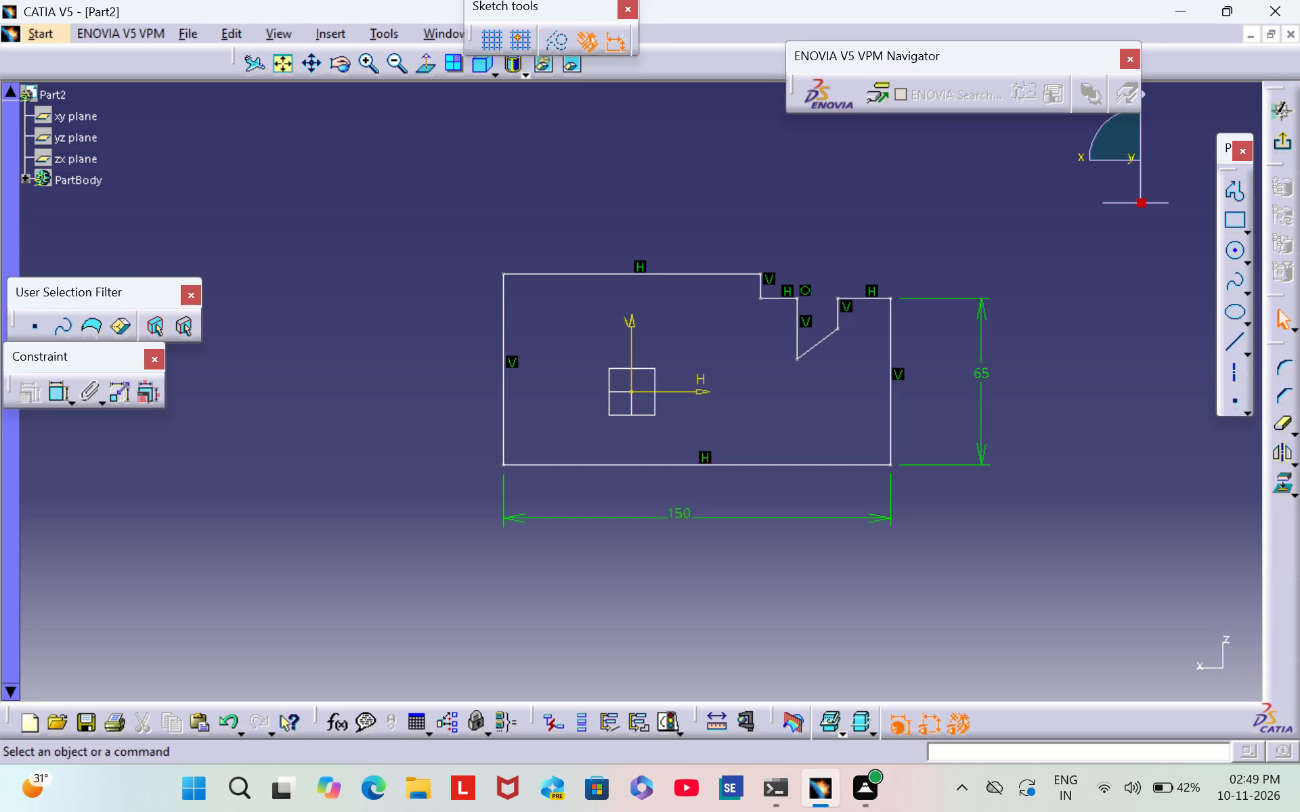
Dimension the profile's left vertical side and set its height to 40 mm.
click(57, 401)
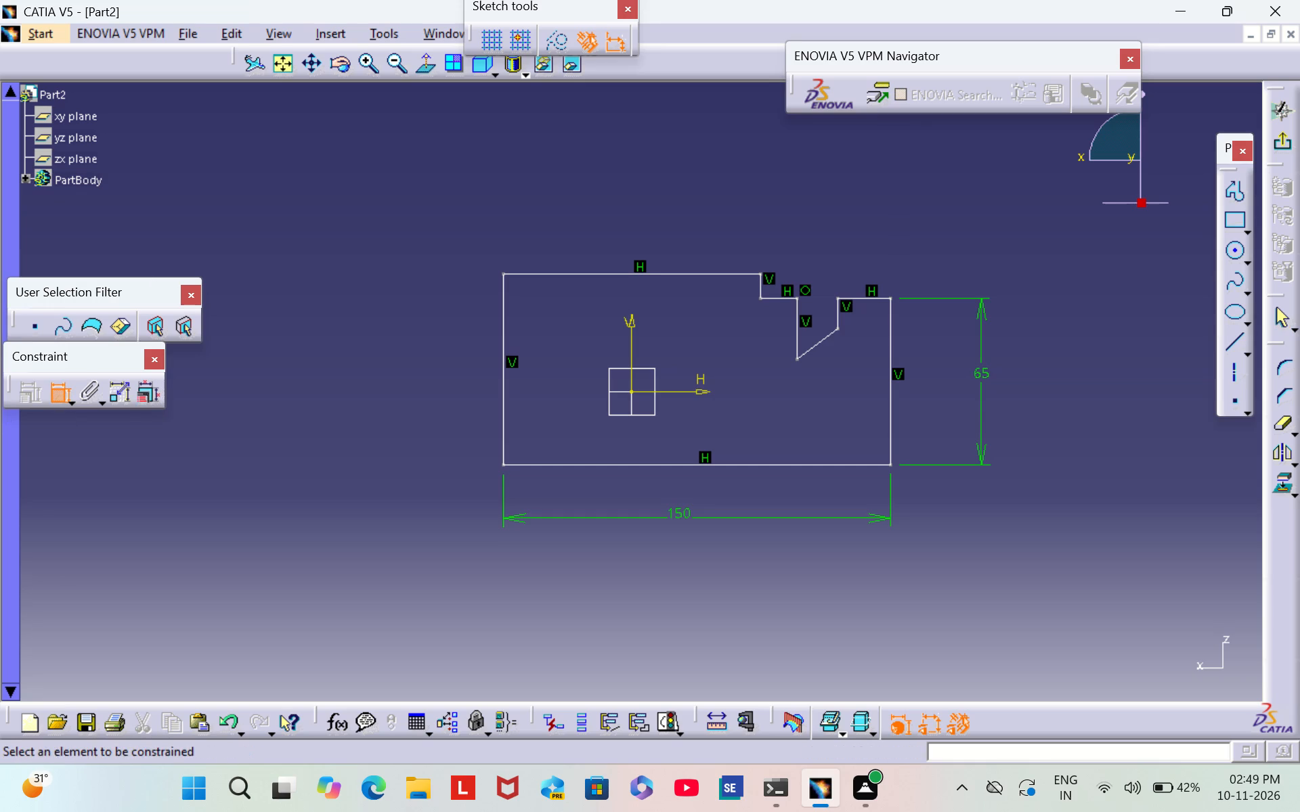
click(502, 410)
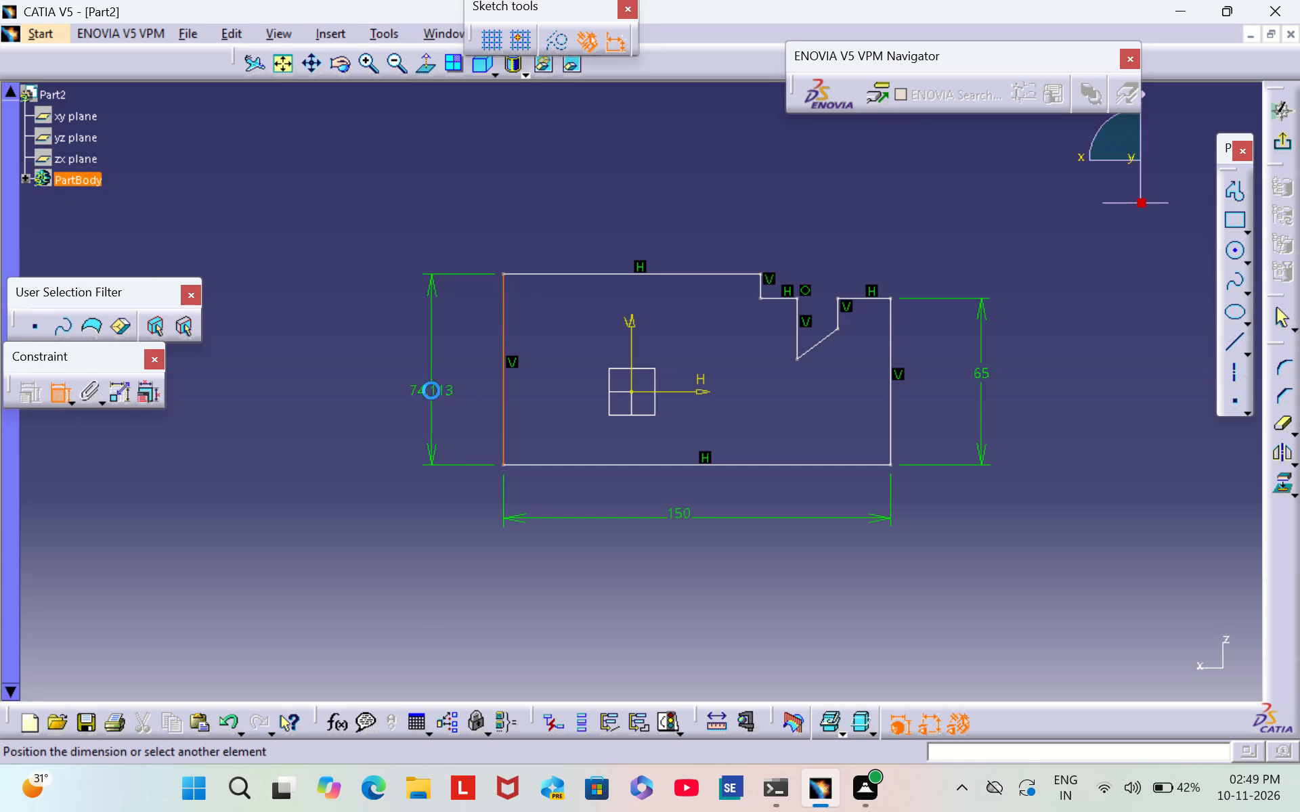
click(431, 390)
double_click(426, 385)
key(BackSpace)
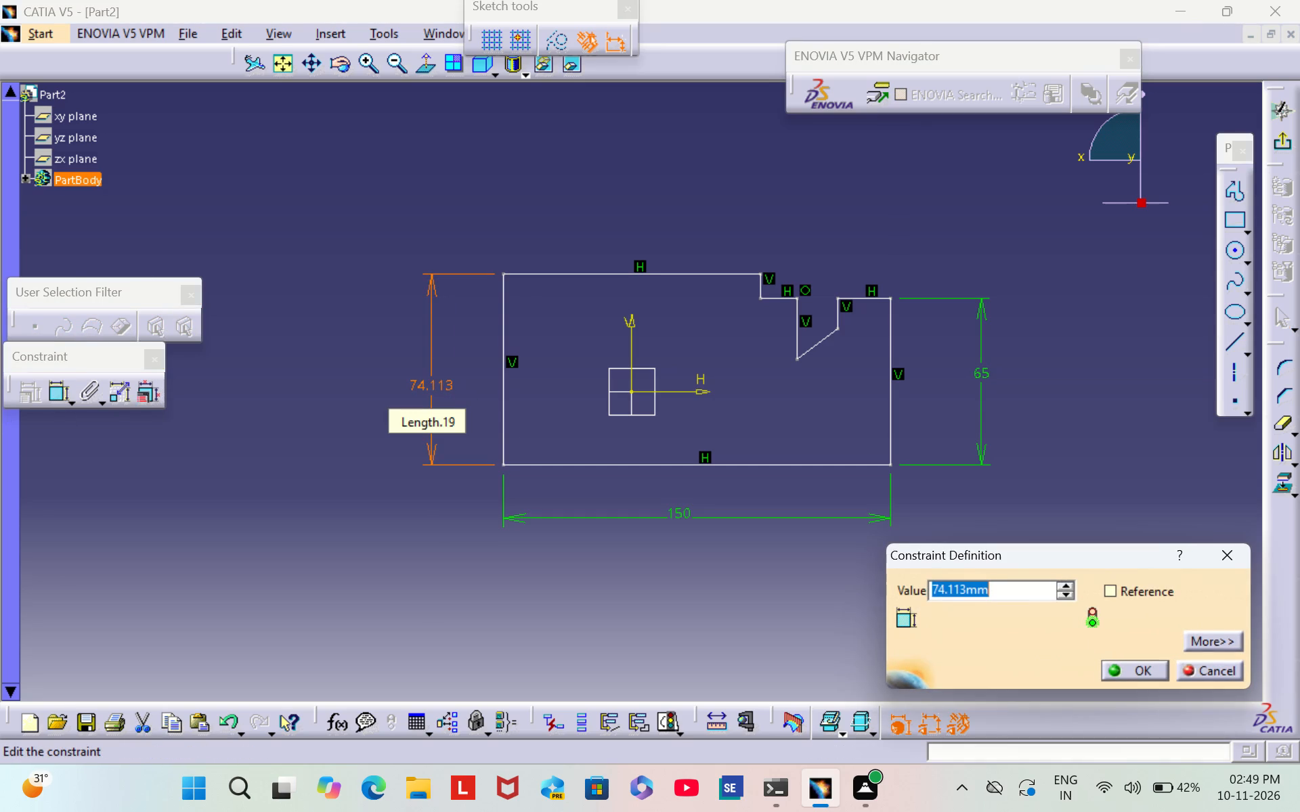
text(40)
key(Return)
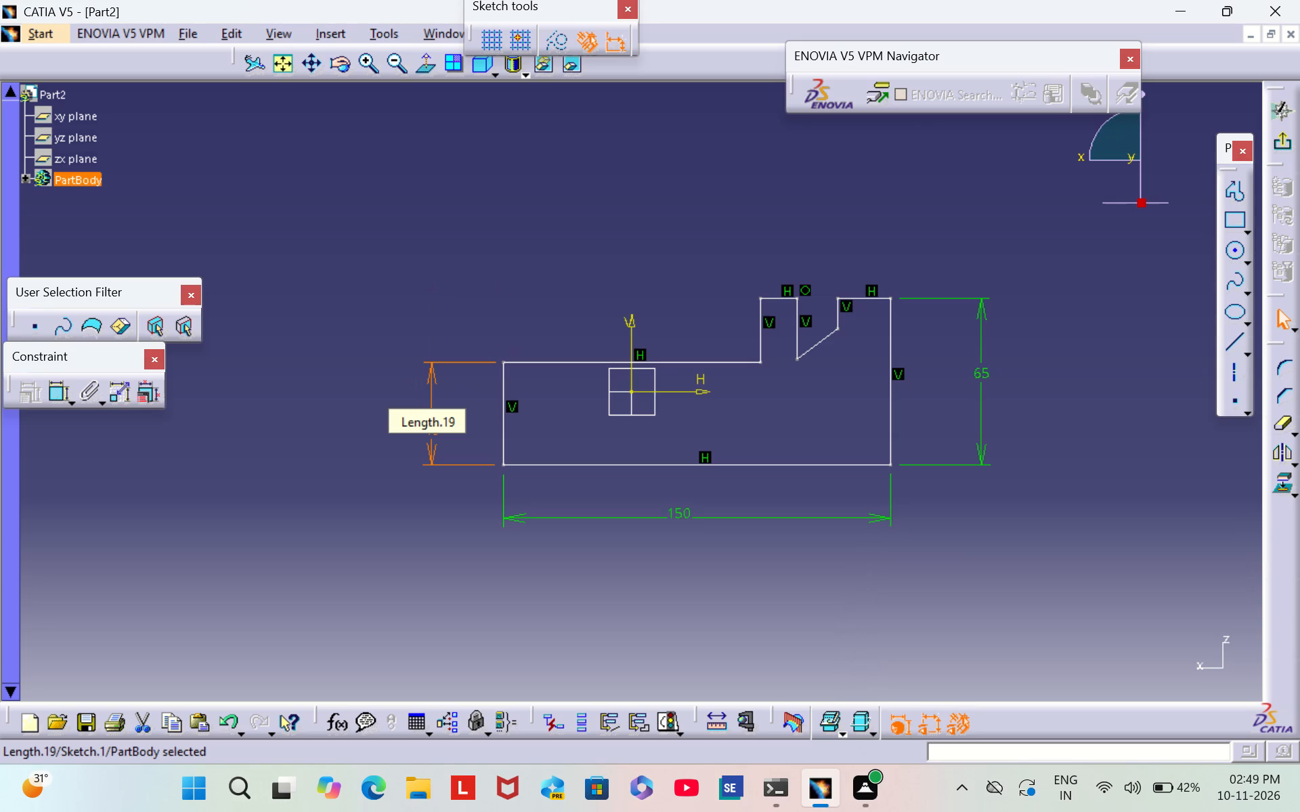
click(495, 277)
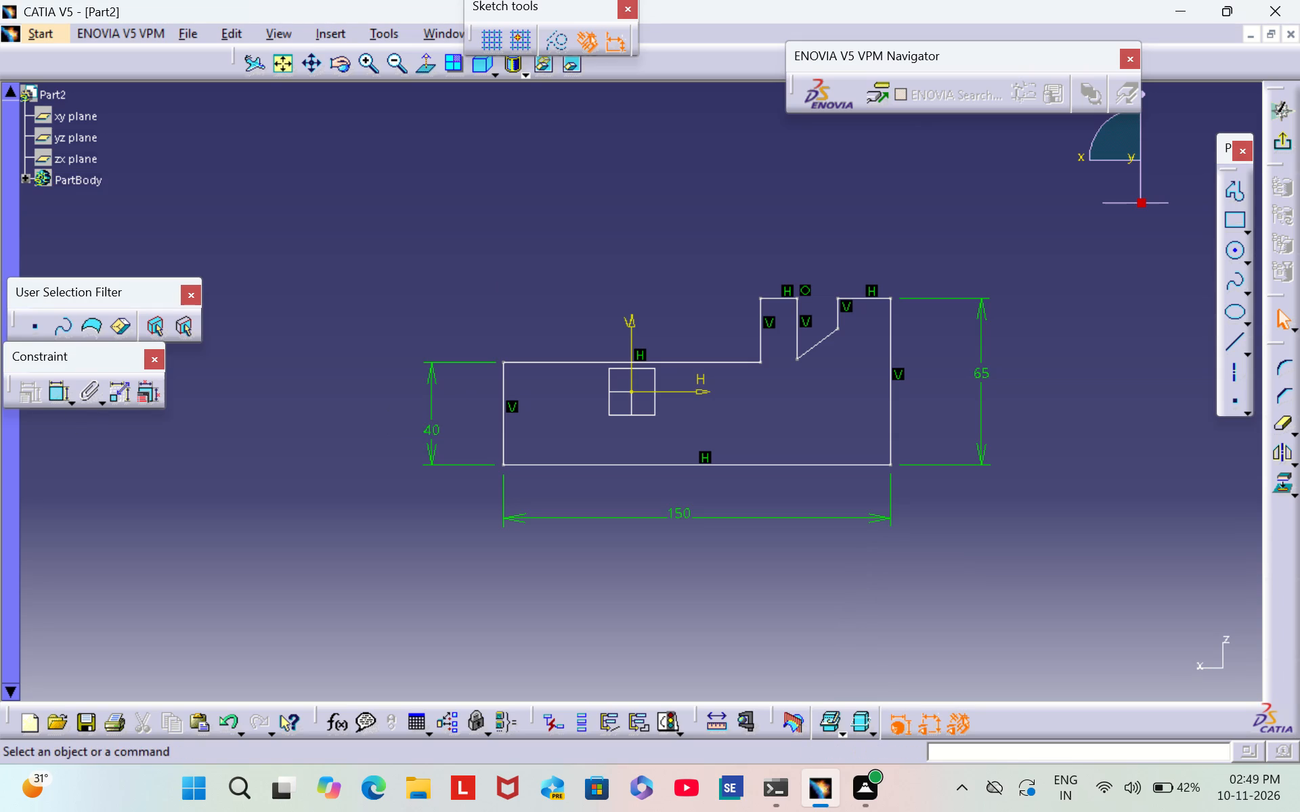
Dimension the short top edge between the notch and the right side, and set its length to 20 mm.
click(62, 394)
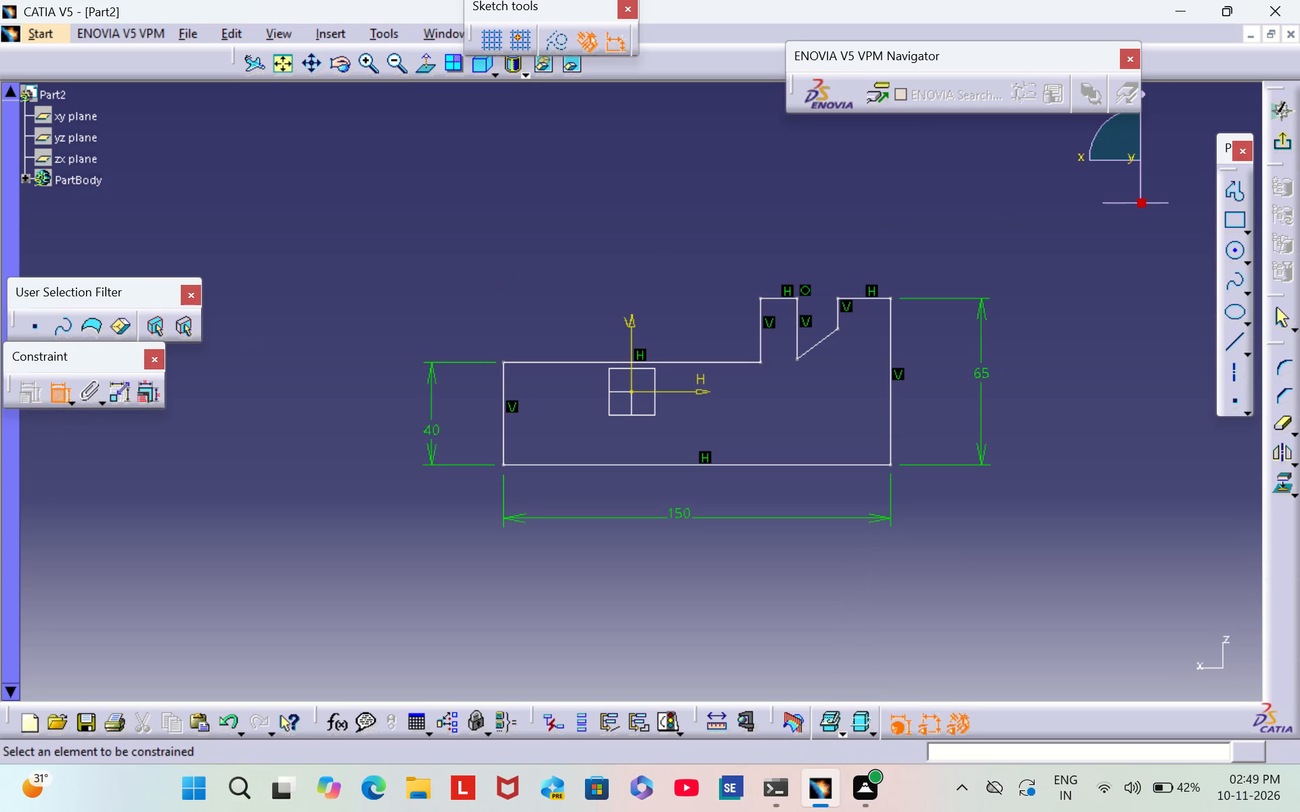
click(857, 297)
click(863, 254)
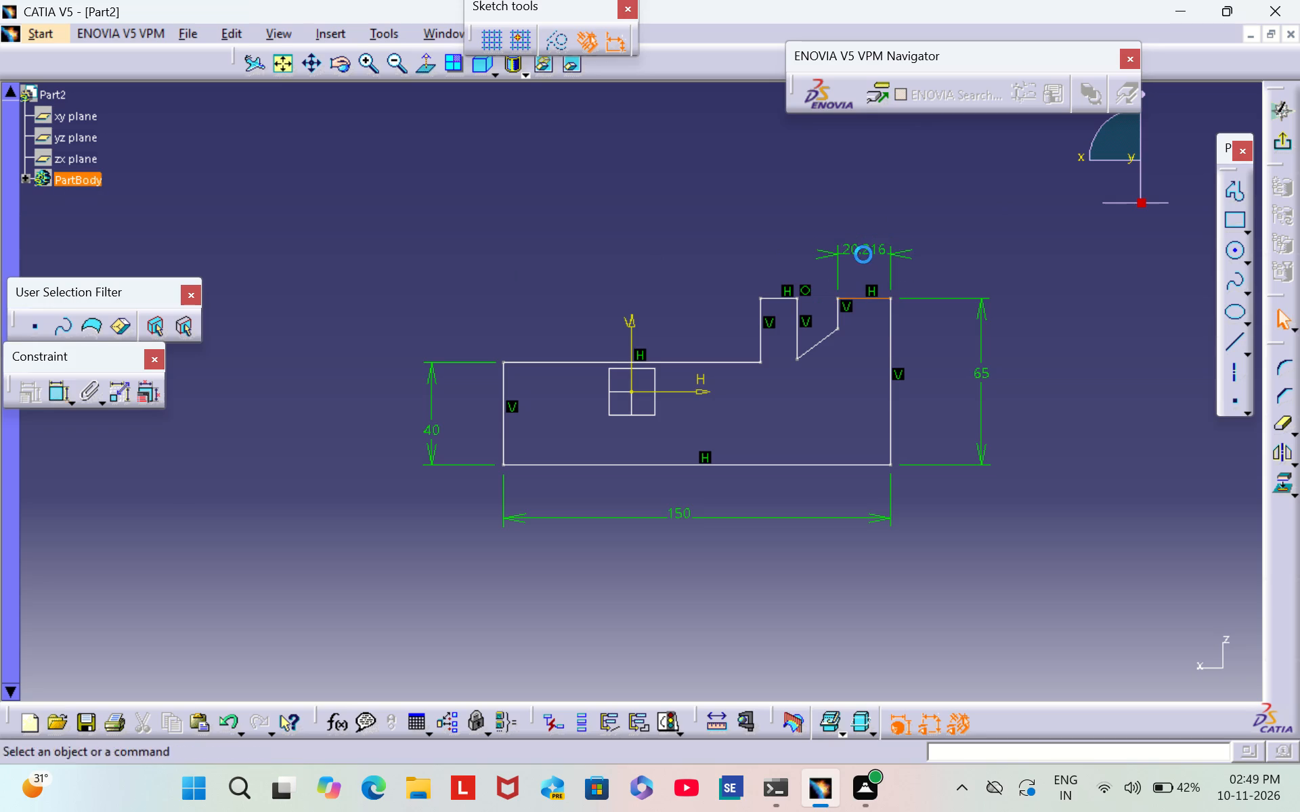
double_click(869, 248)
key(BackSpace)
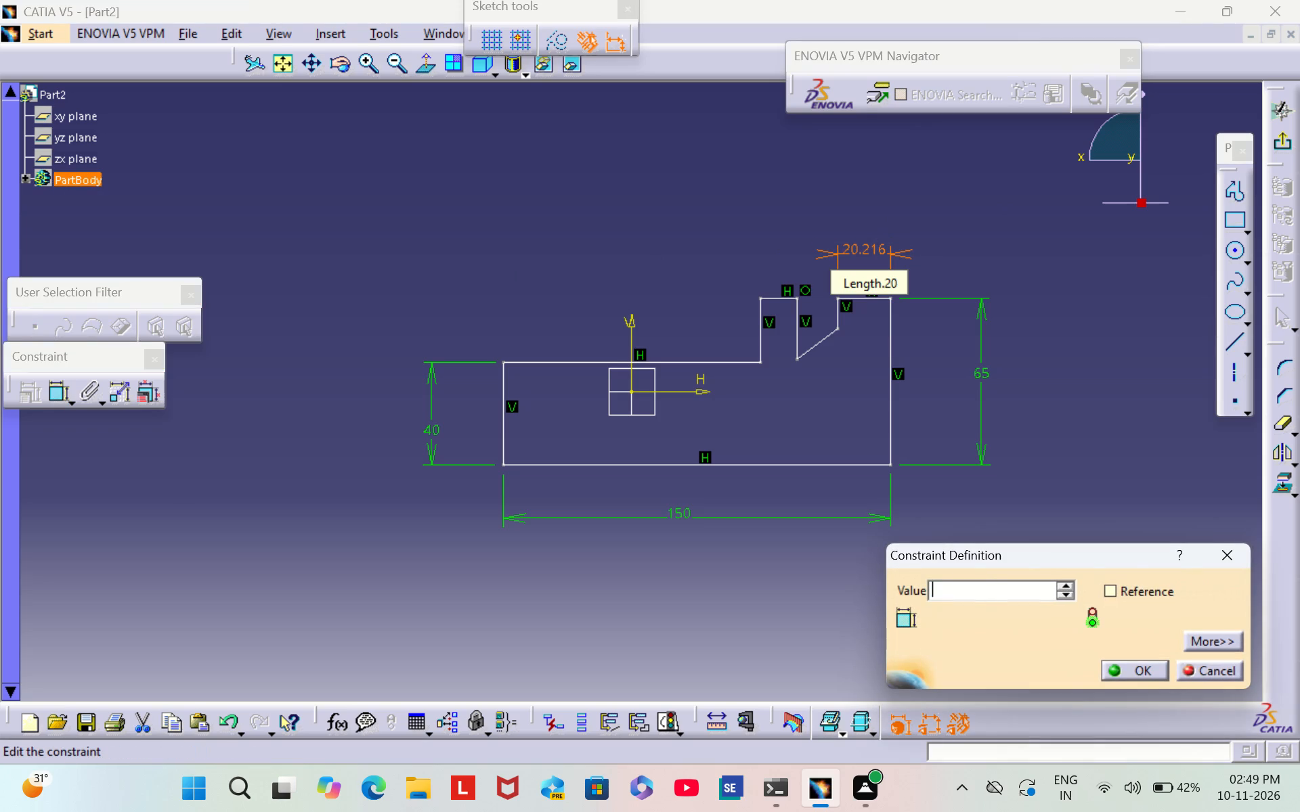
text(20)
key(Return)
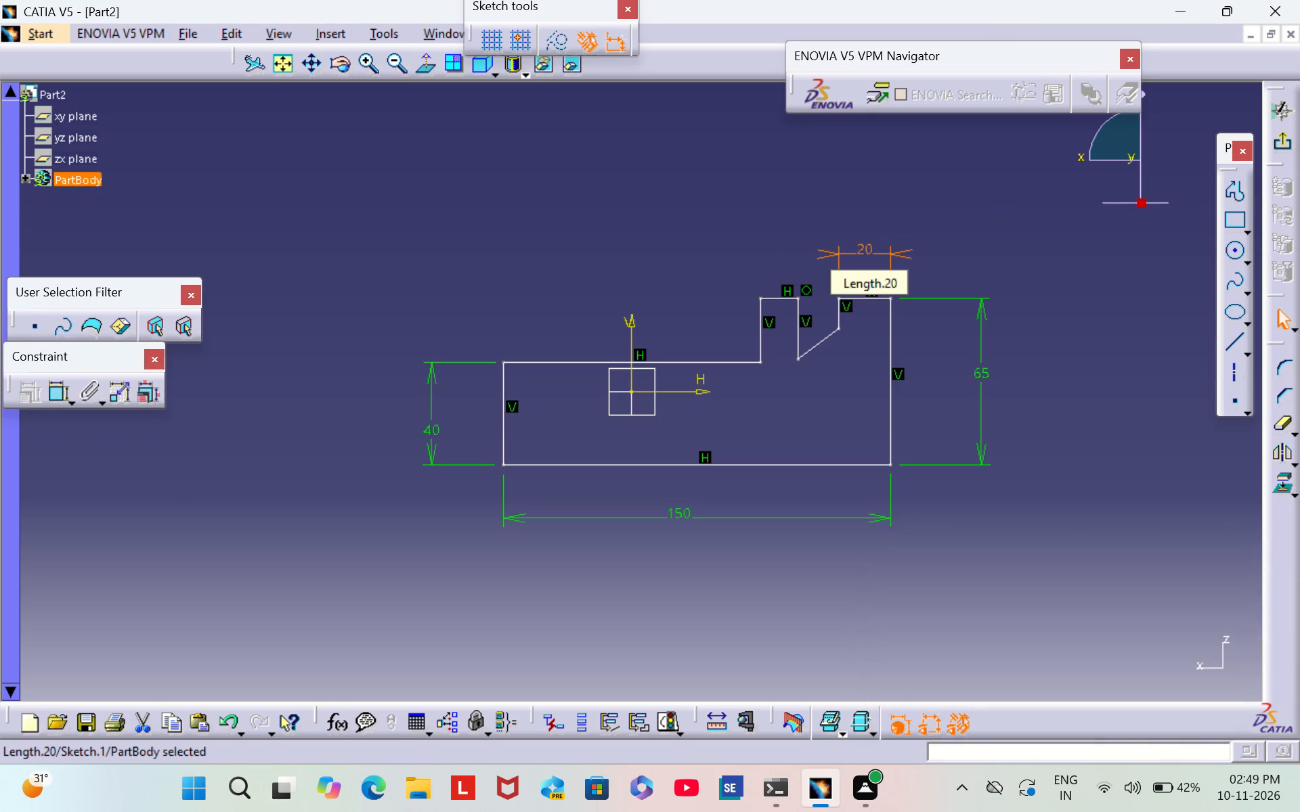
click(1029, 220)
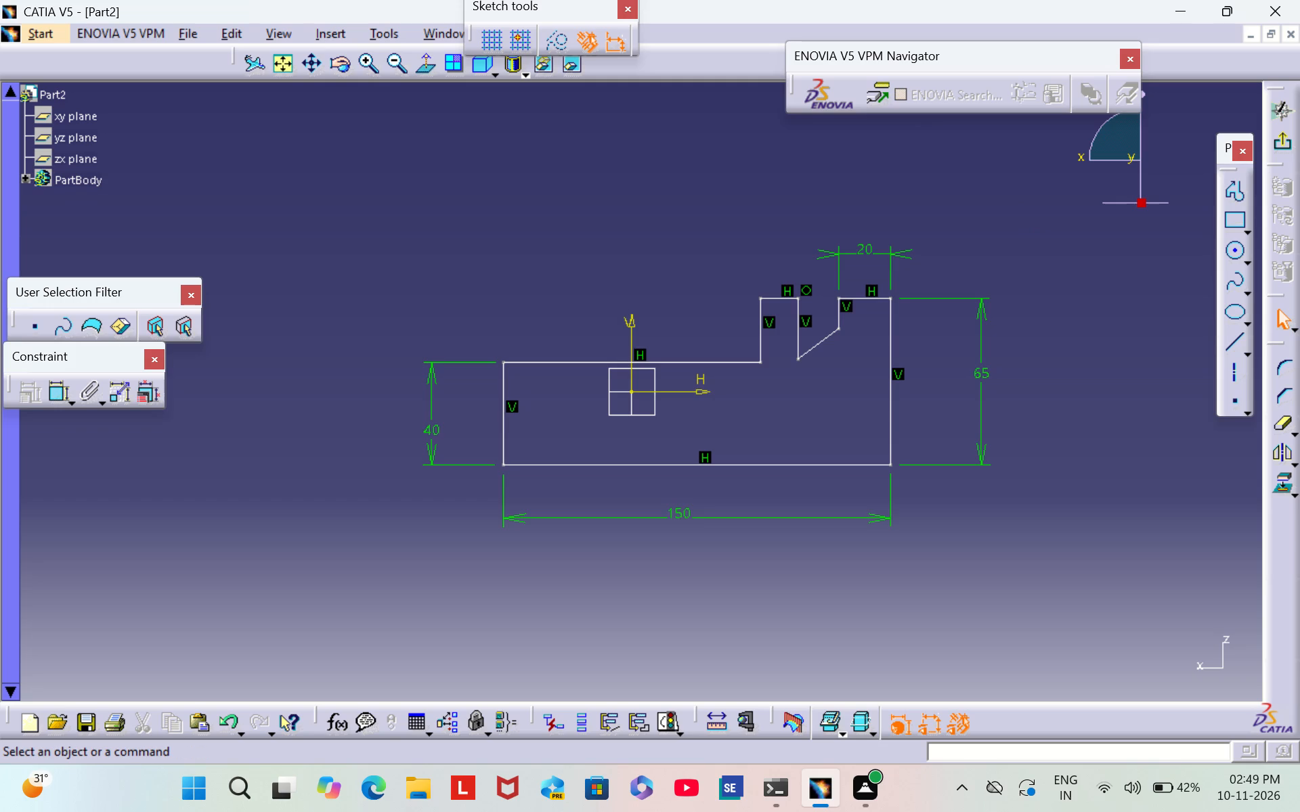
Dimension the notch's right vertical side and set its length to 15 mm.
click(57, 390)
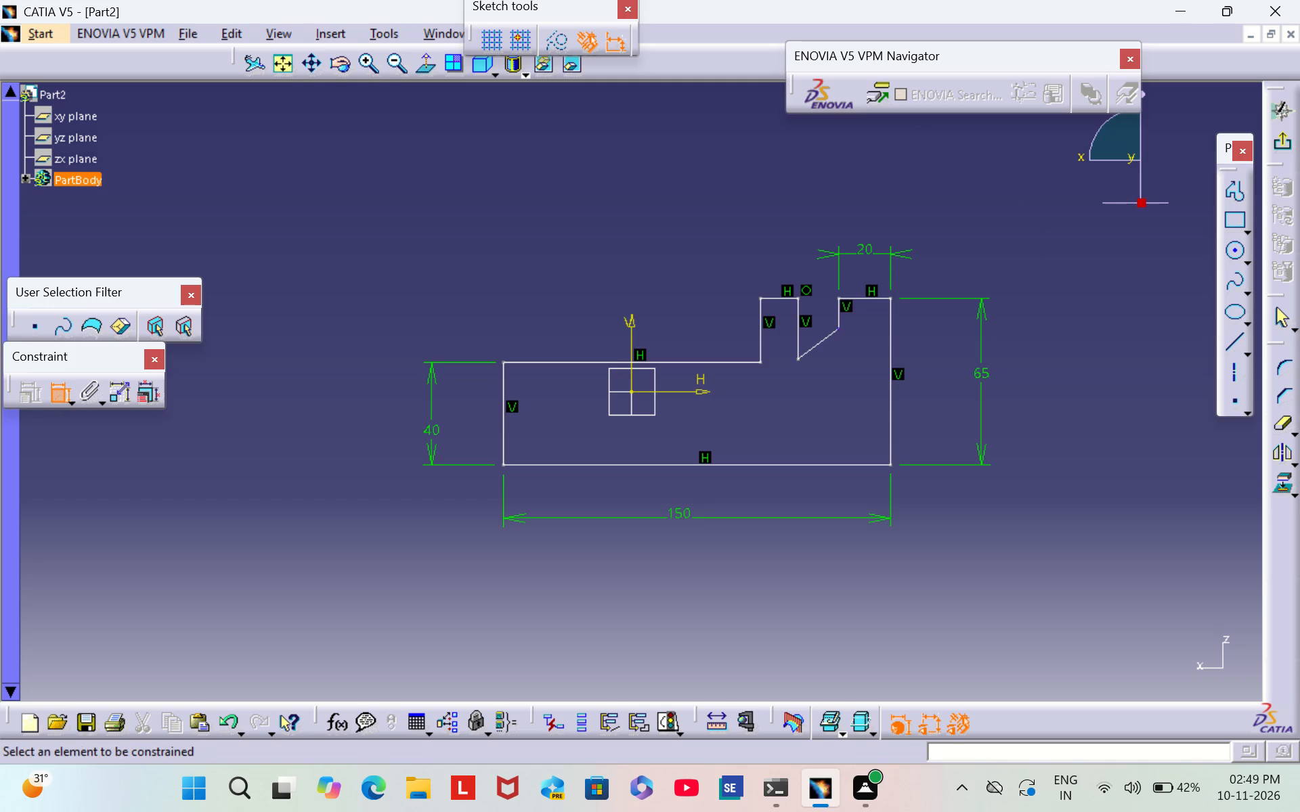
click(839, 312)
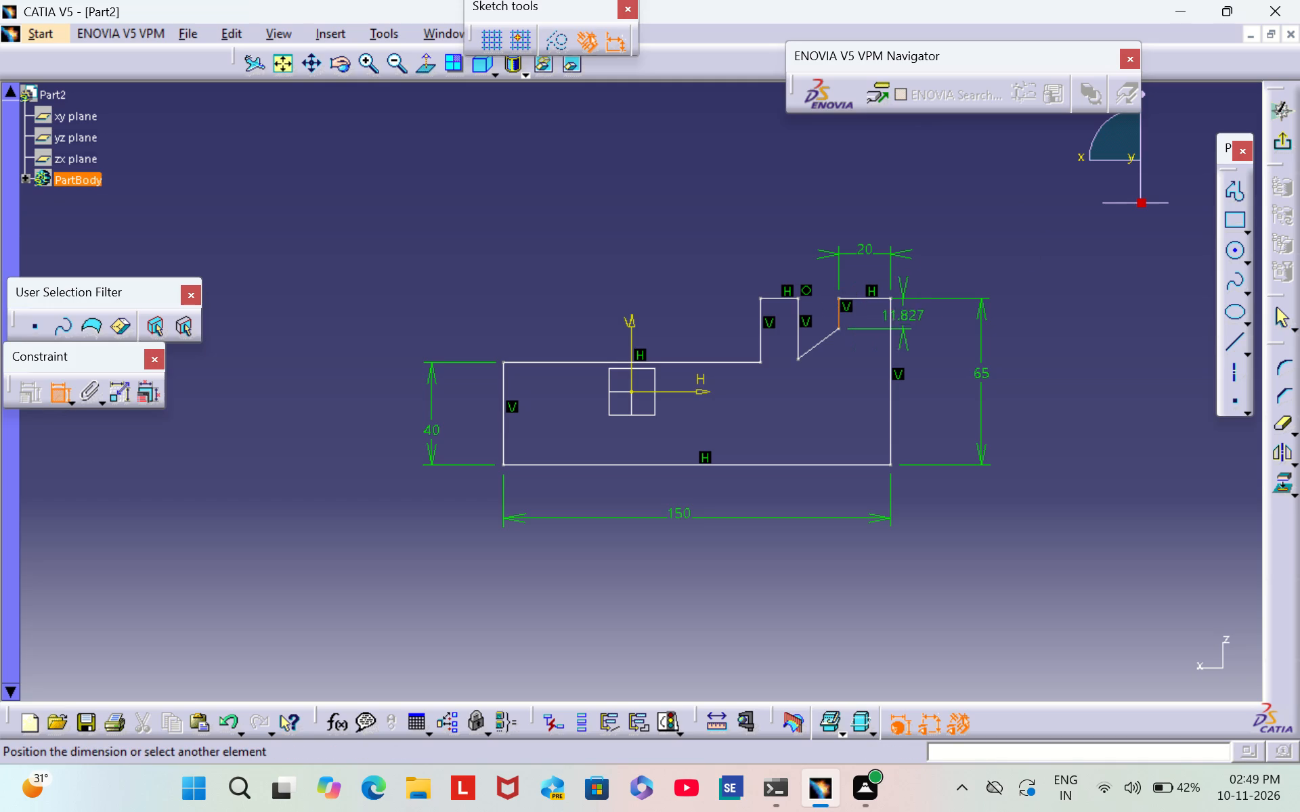
click(920, 315)
double_click(923, 313)
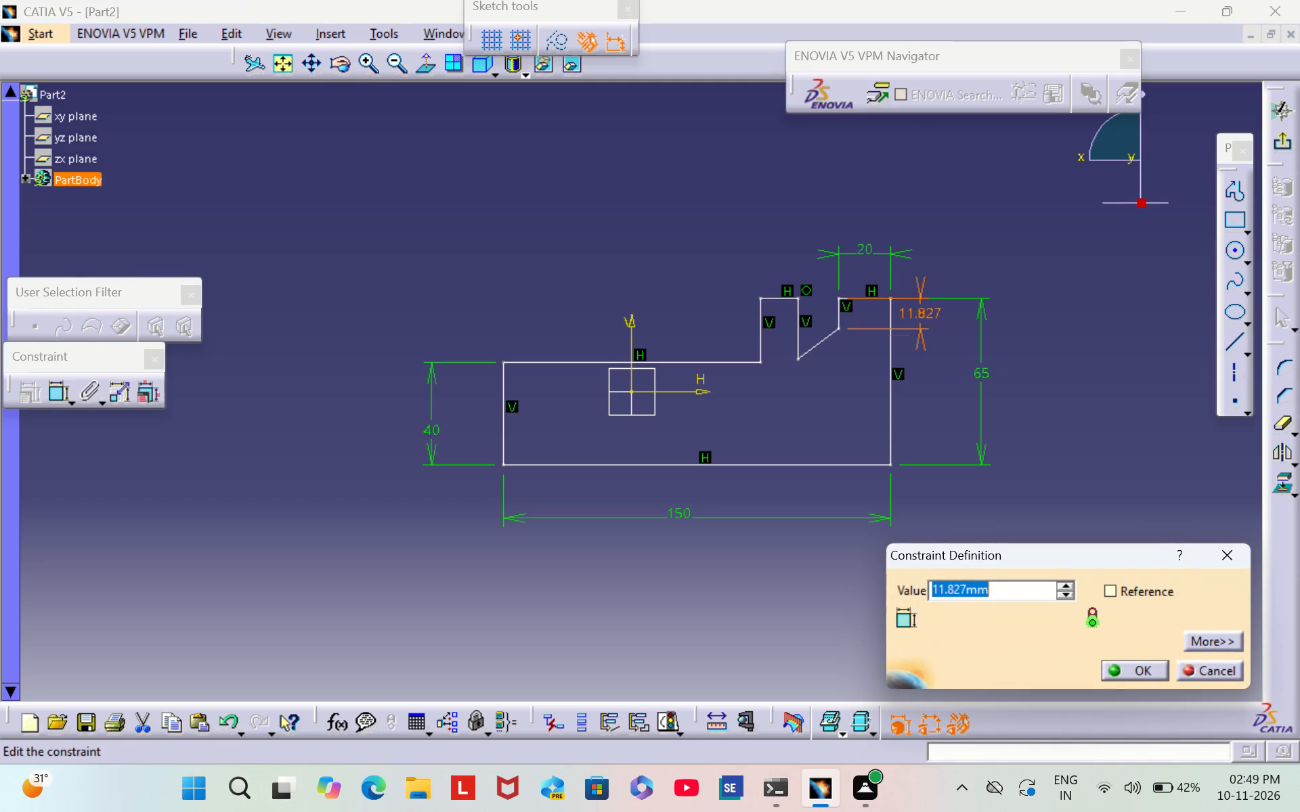
key(BackSpace)
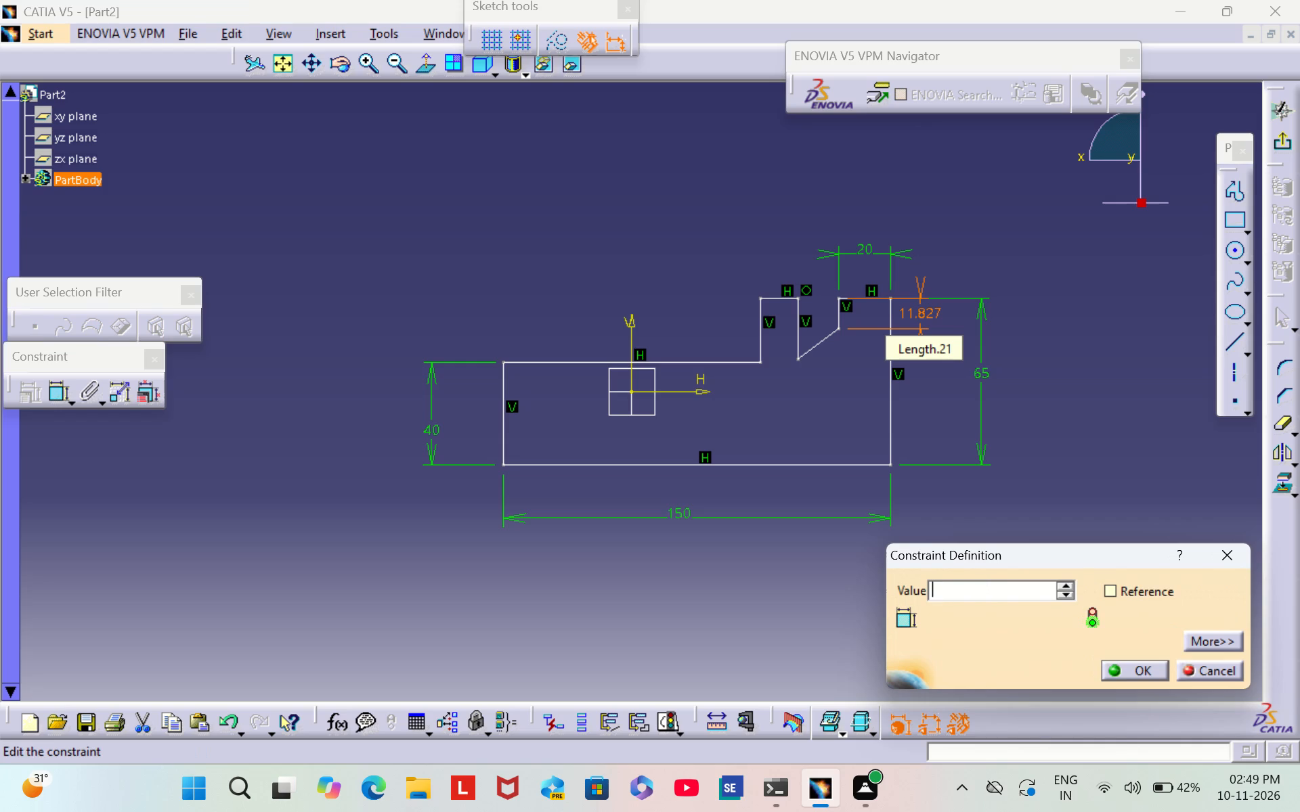
text(15)
key(Return)
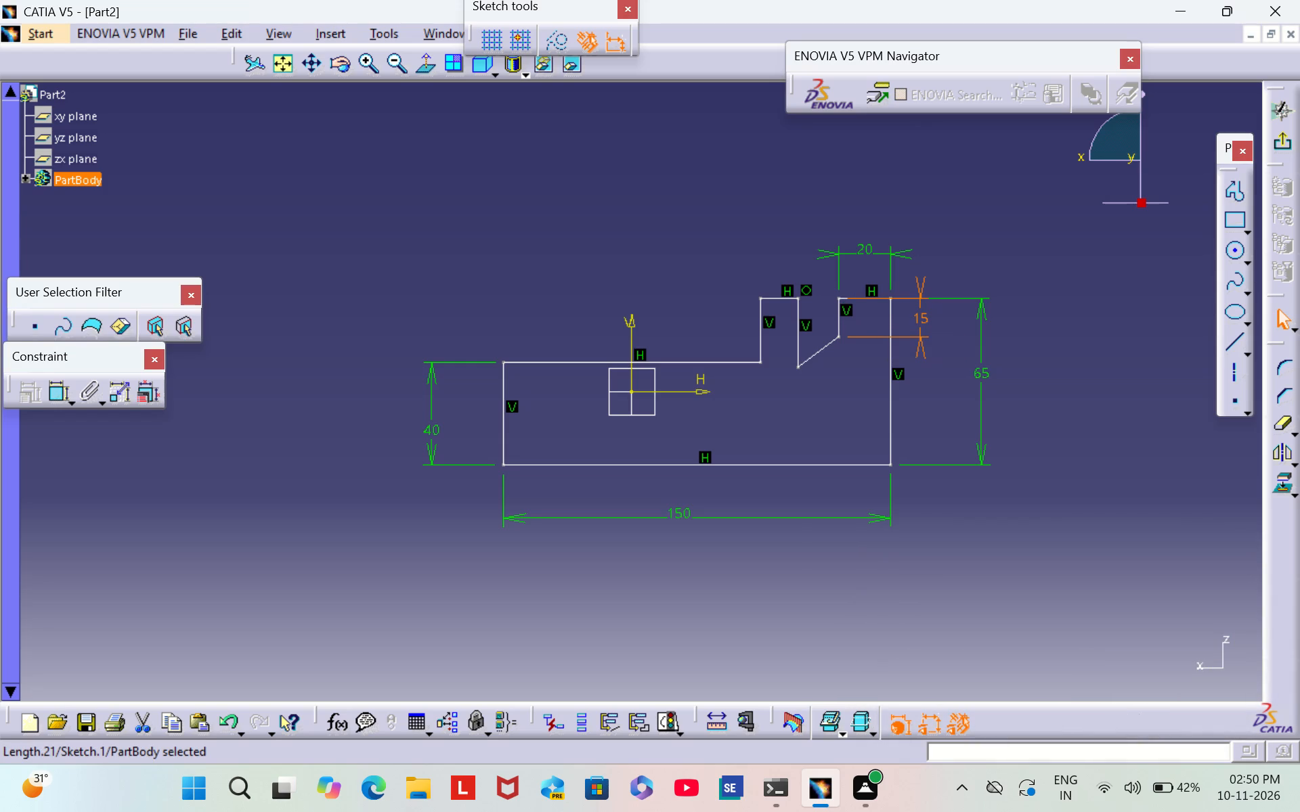
click(1079, 176)
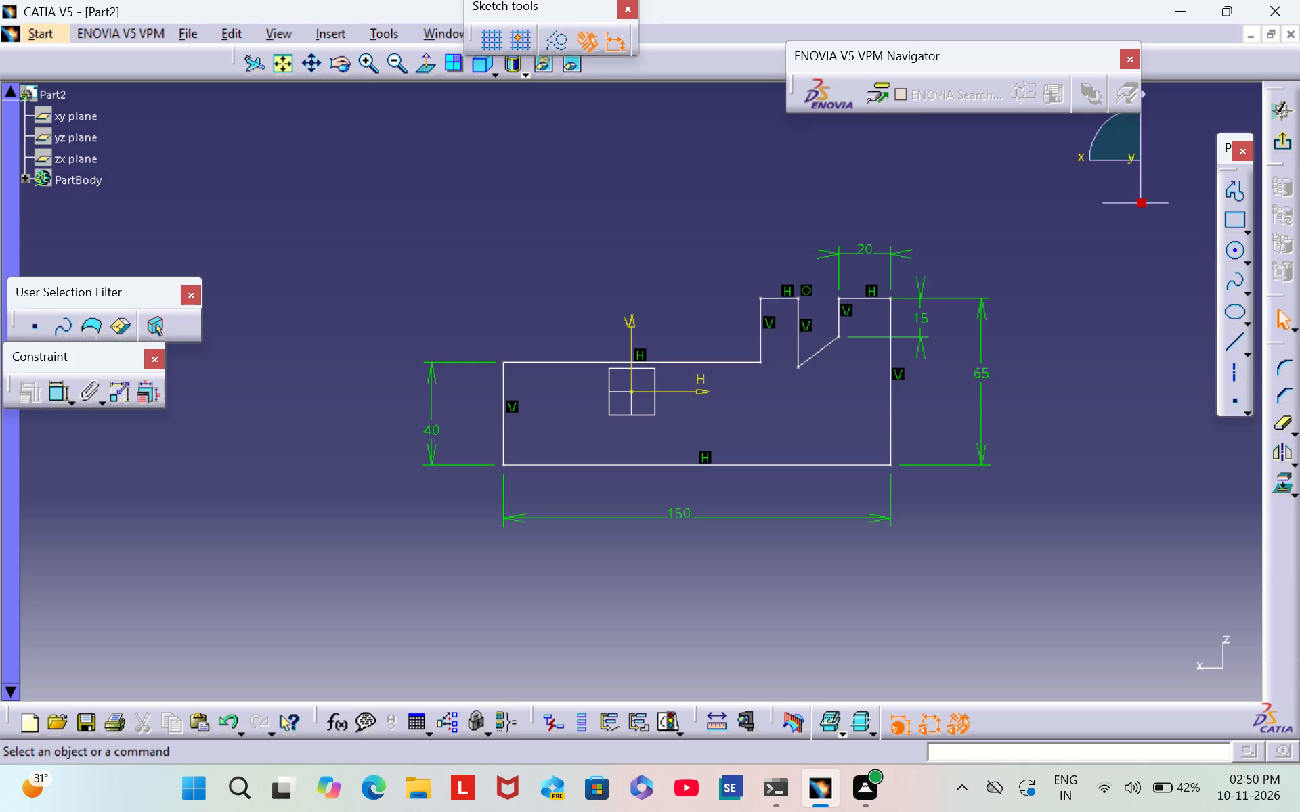
Add a length dimension to the notch's left vertical side, placed just below the notch.
click(798, 325)
click(53, 394)
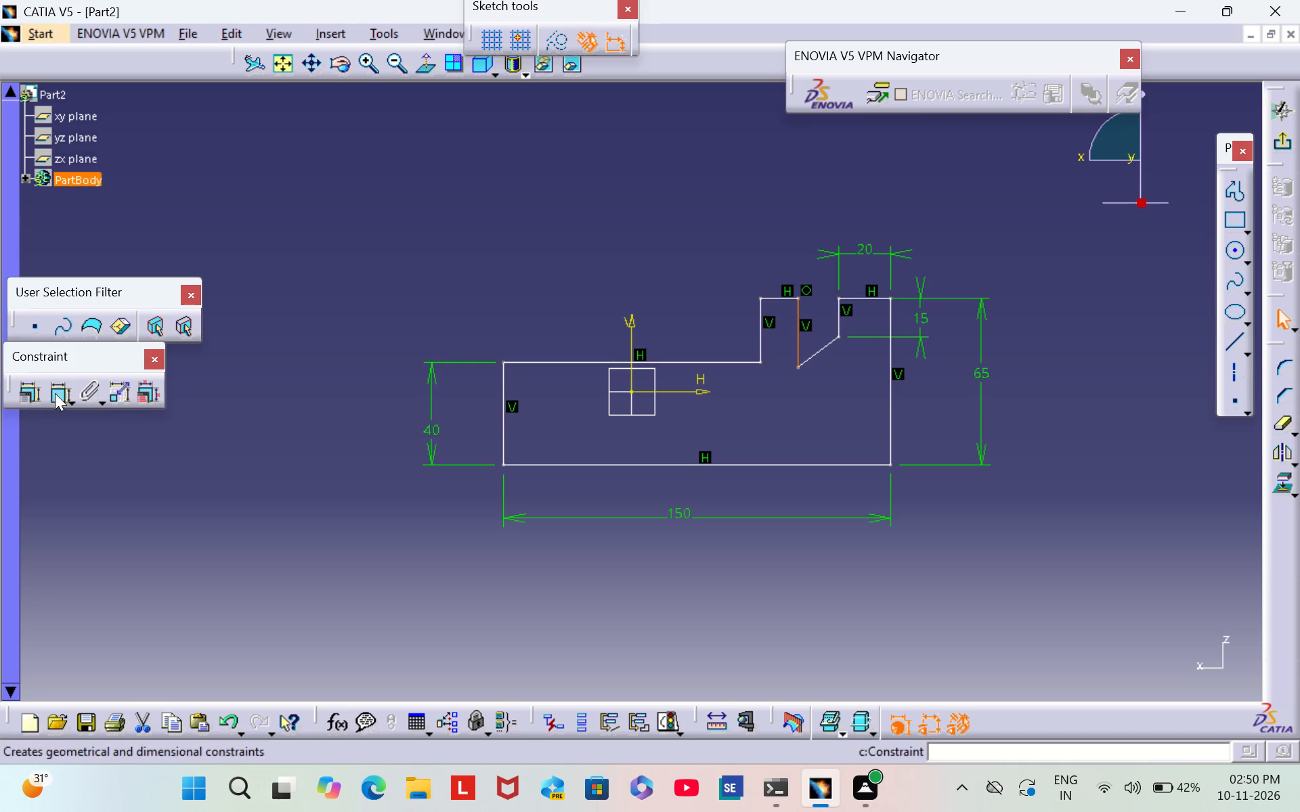
click(838, 388)
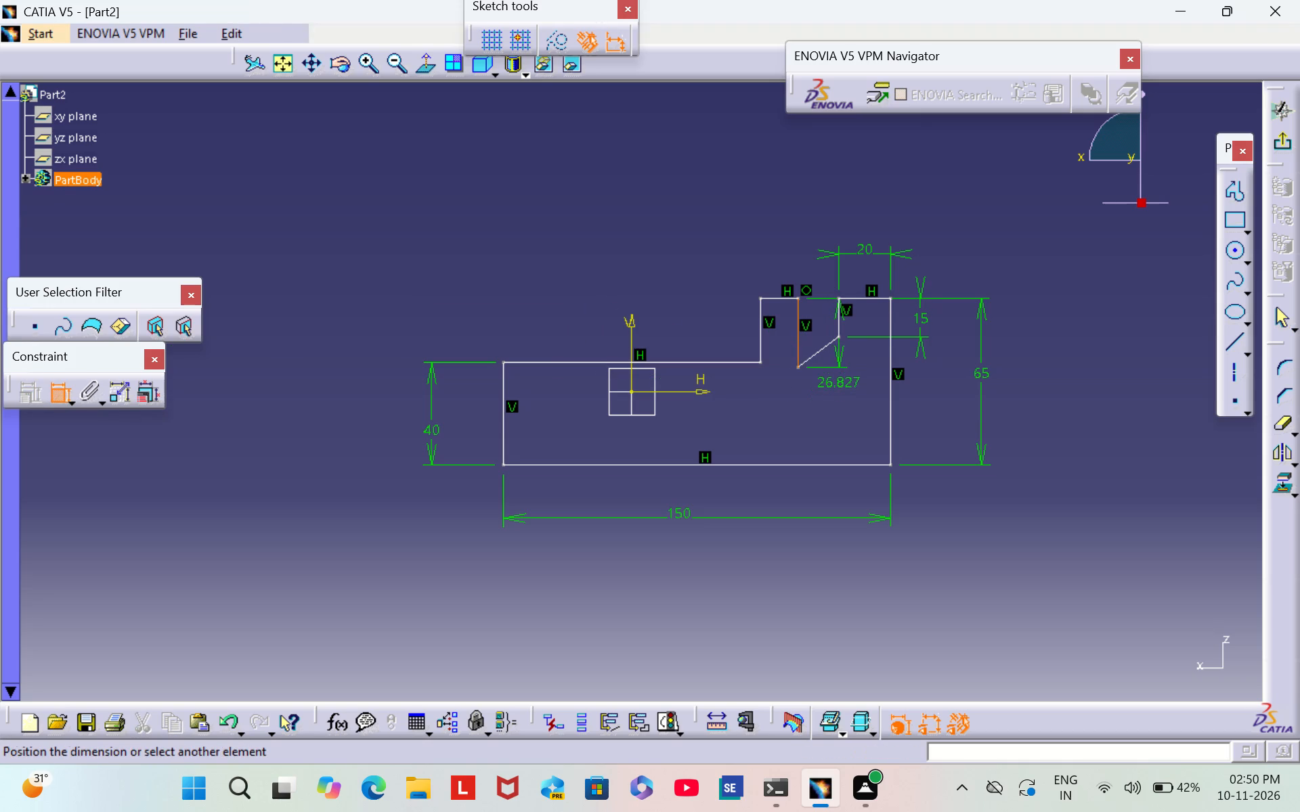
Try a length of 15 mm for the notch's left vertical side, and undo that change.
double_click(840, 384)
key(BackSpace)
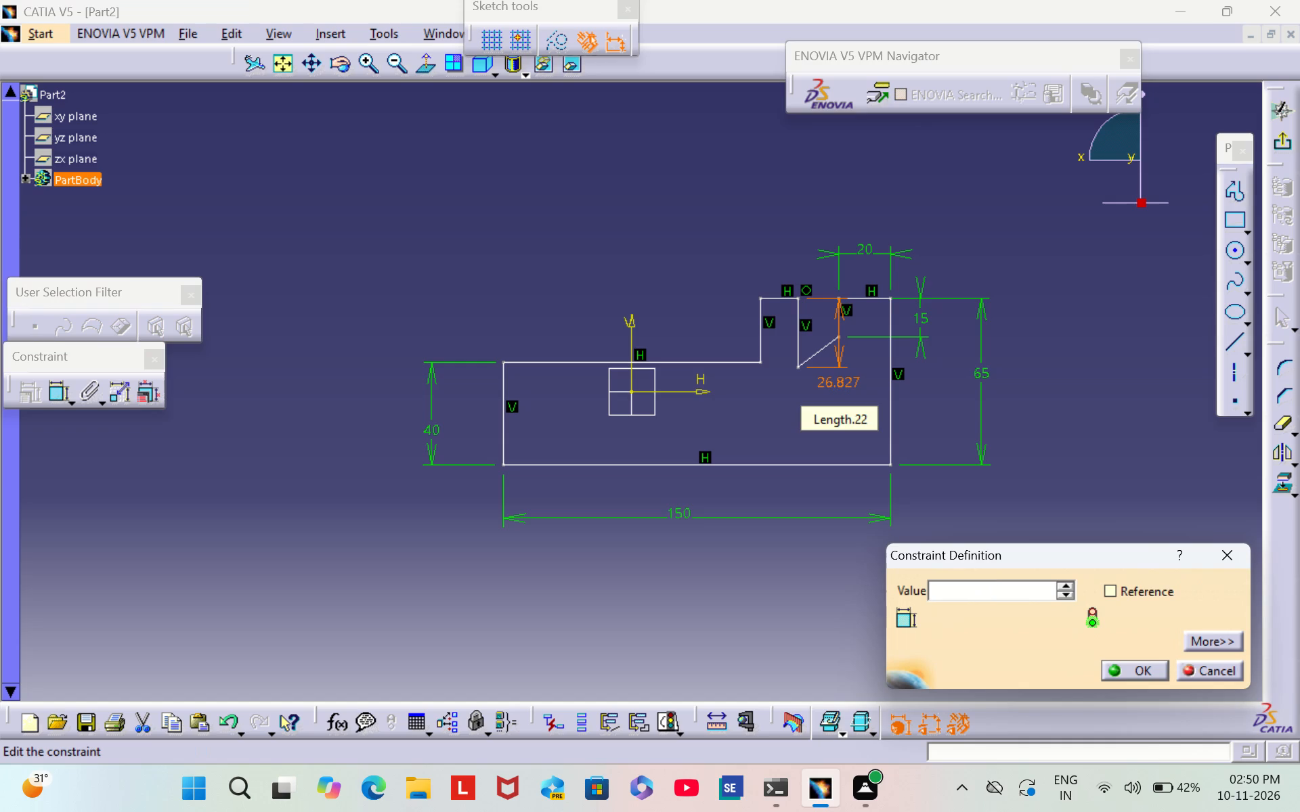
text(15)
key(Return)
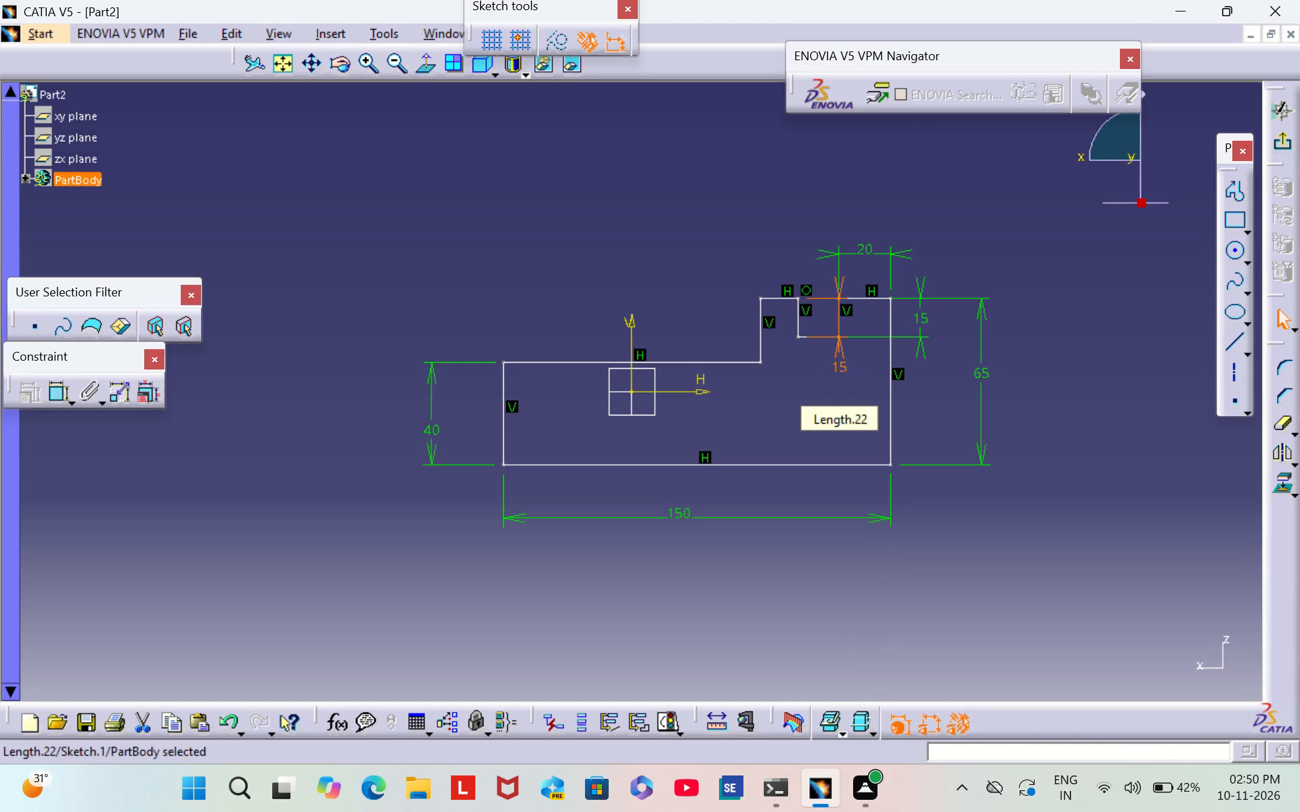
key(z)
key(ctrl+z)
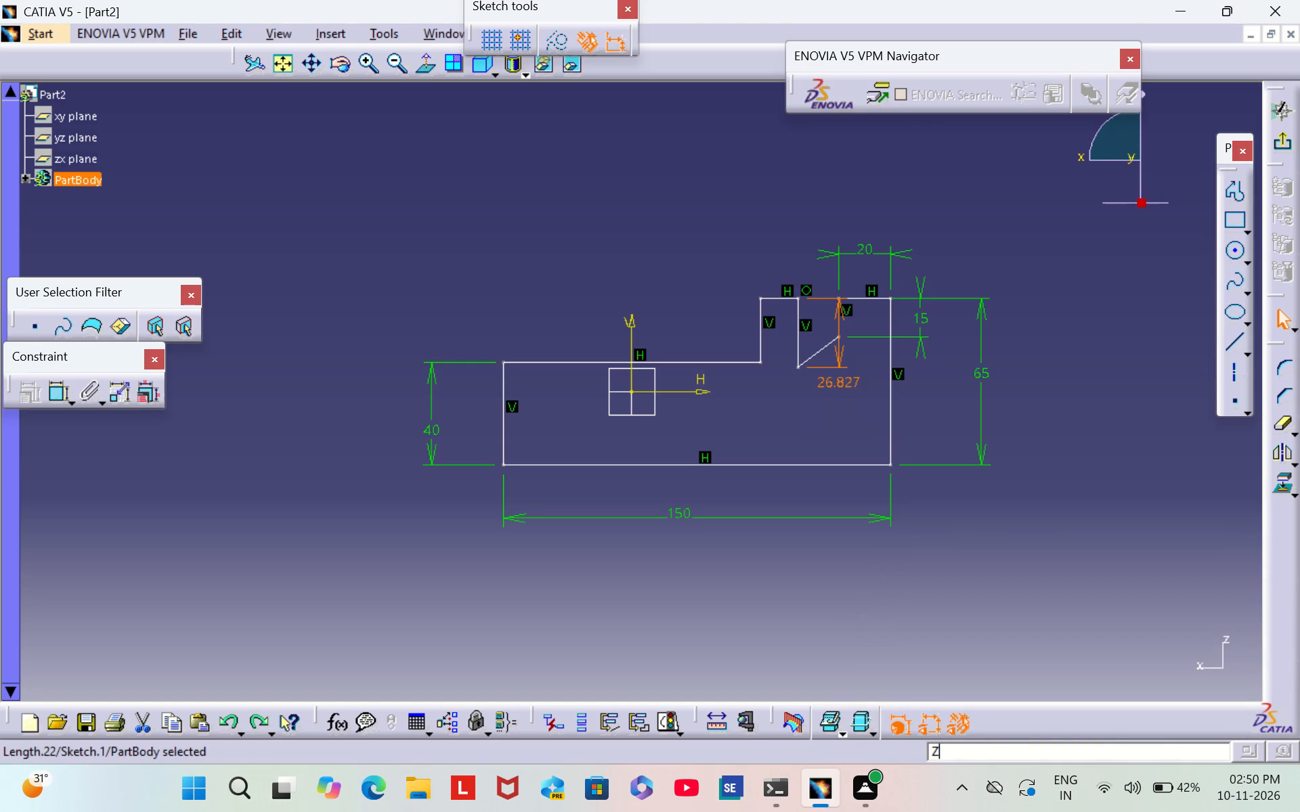
Set the length of the notch's left vertical side to 20 mm.
click(1094, 389)
double_click(834, 384)
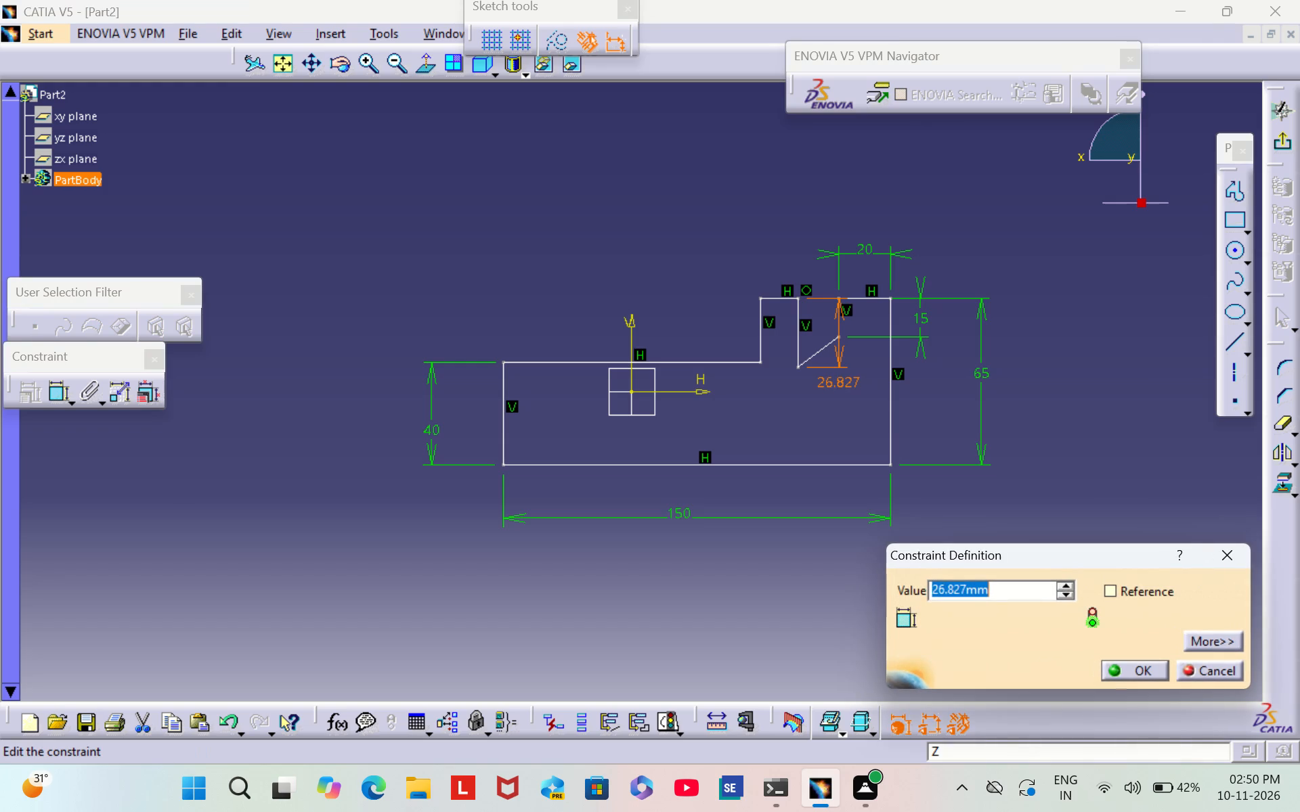
key(BackSpace)
text(20)
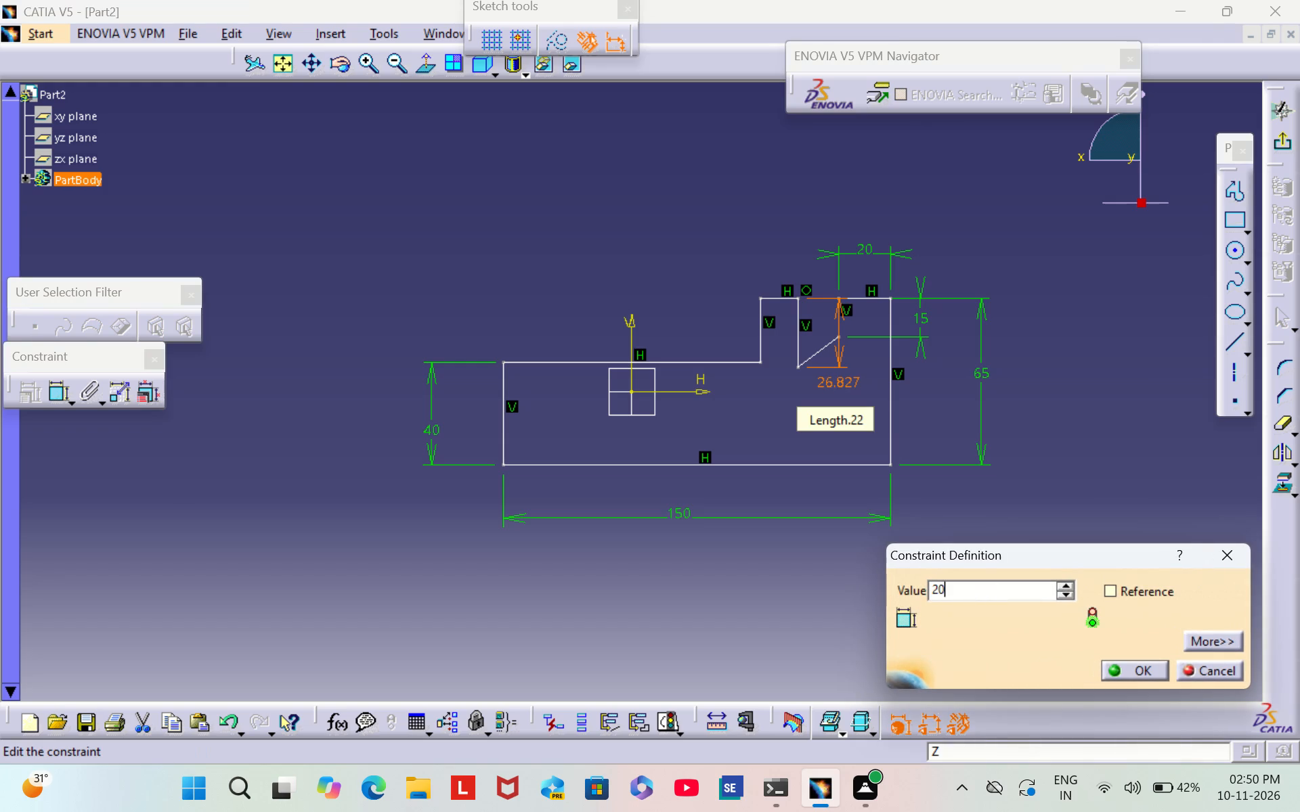
key(Return)
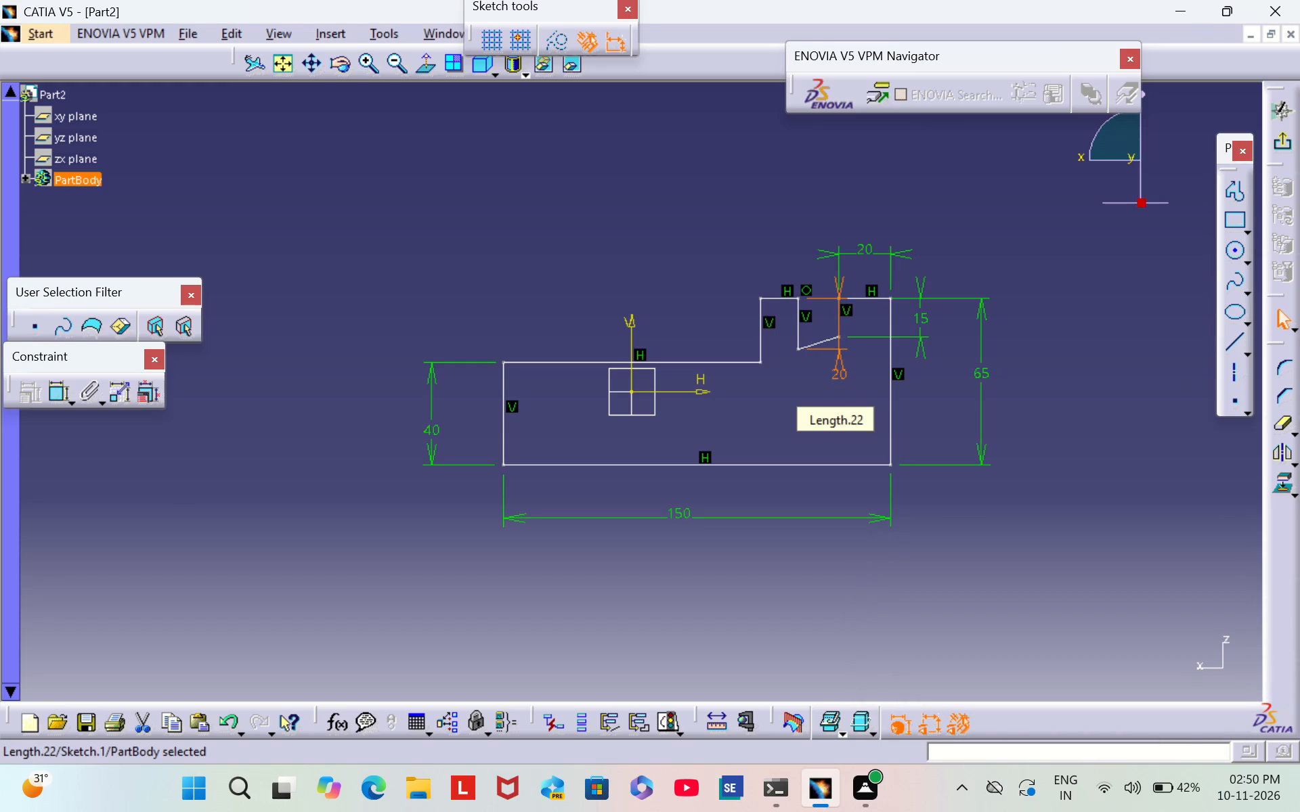
click(1082, 392)
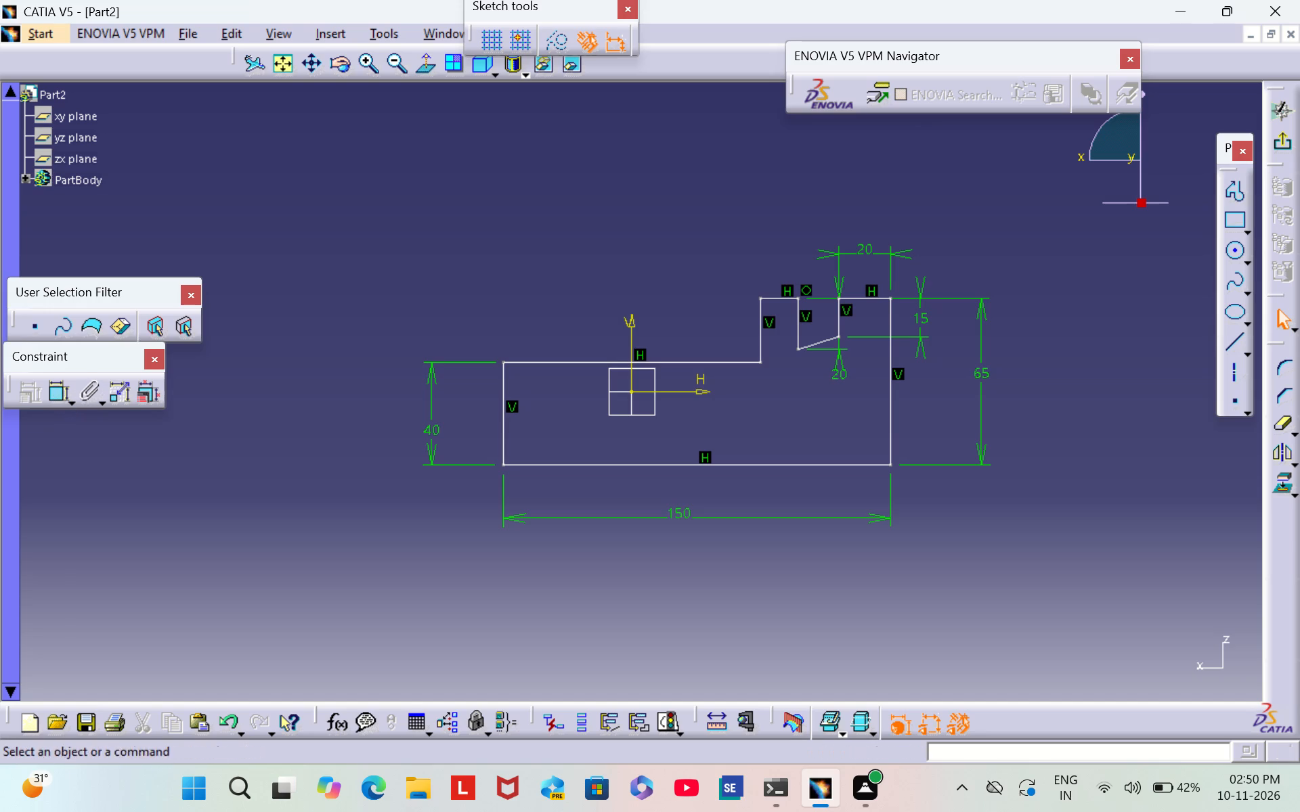
Move the notch's vertical 20 mm dimension to just left of the notch's left side.
drag(838, 359, 791, 366)
click(819, 386)
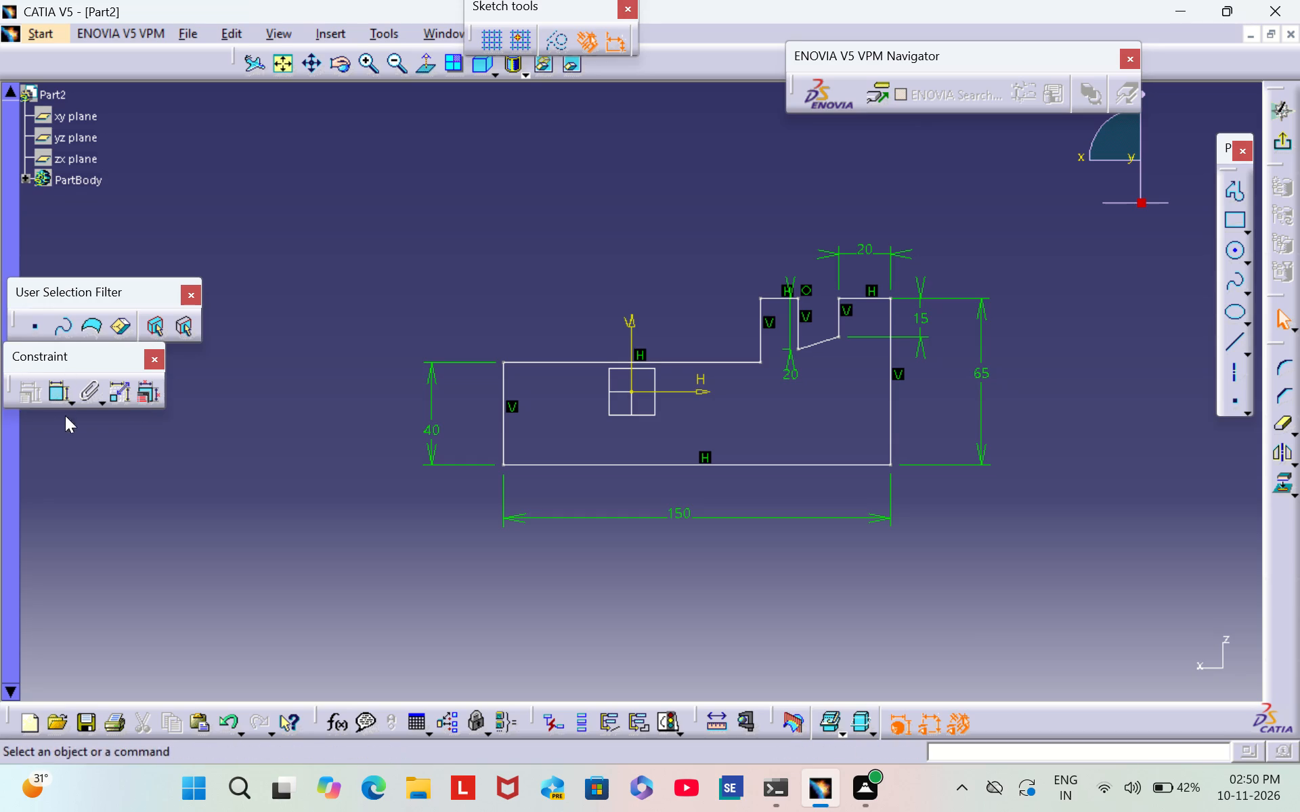
Dimension the short top edge between the step and the notch, and set its length to 20 mm.
click(53, 397)
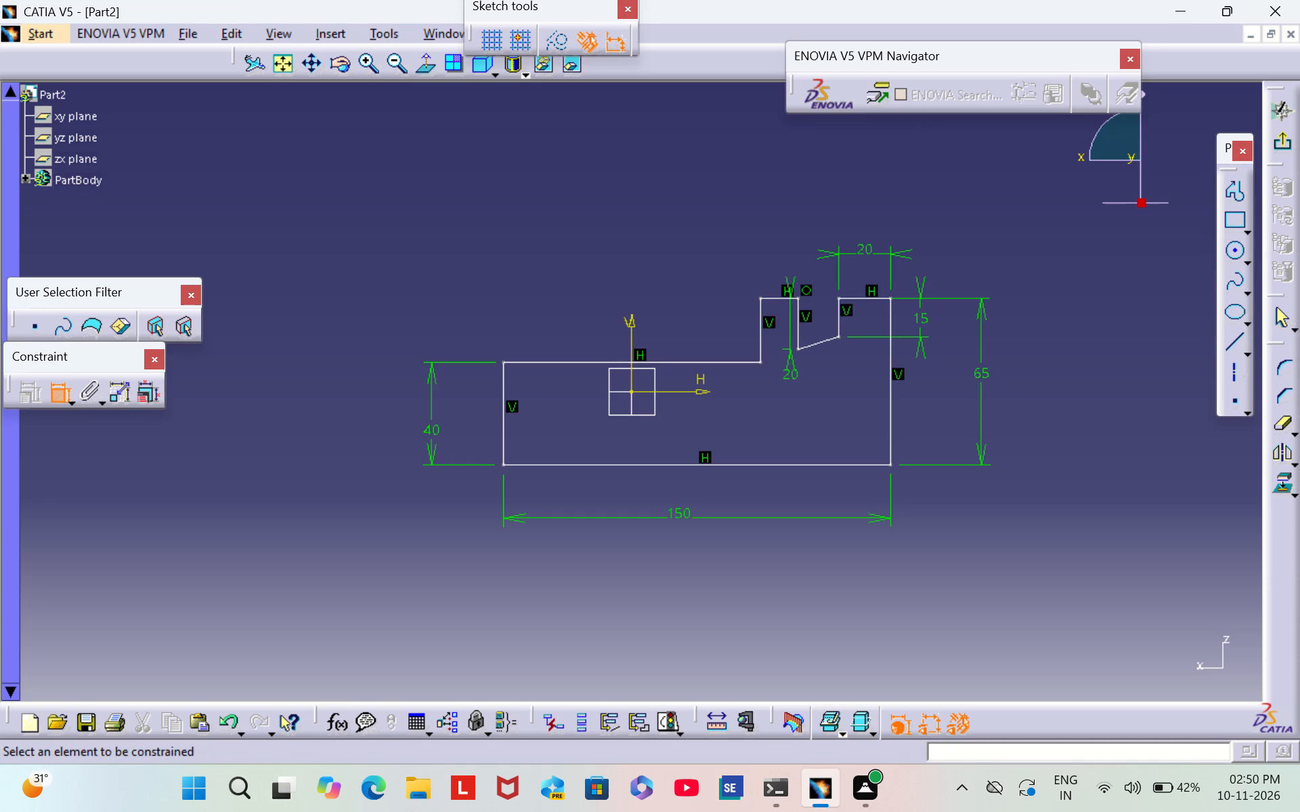
click(774, 297)
click(675, 289)
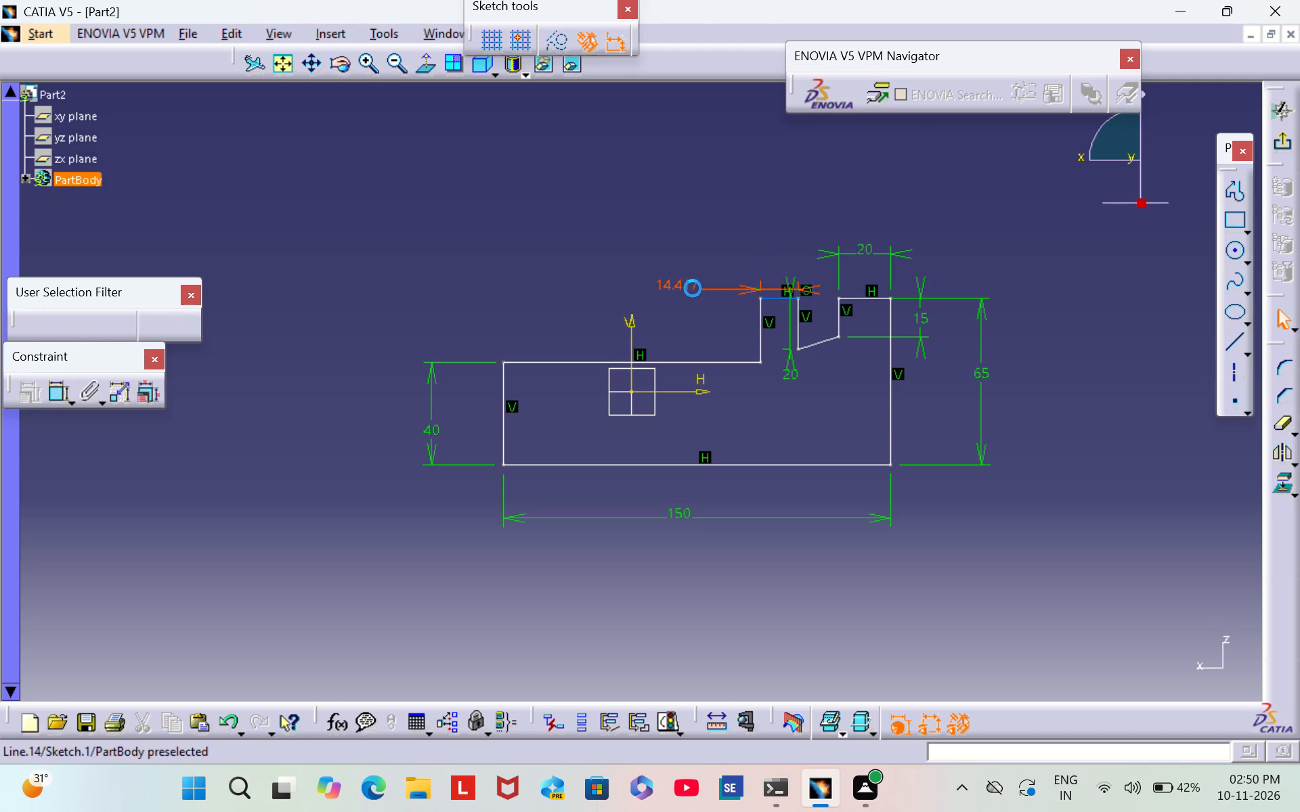
double_click(678, 279)
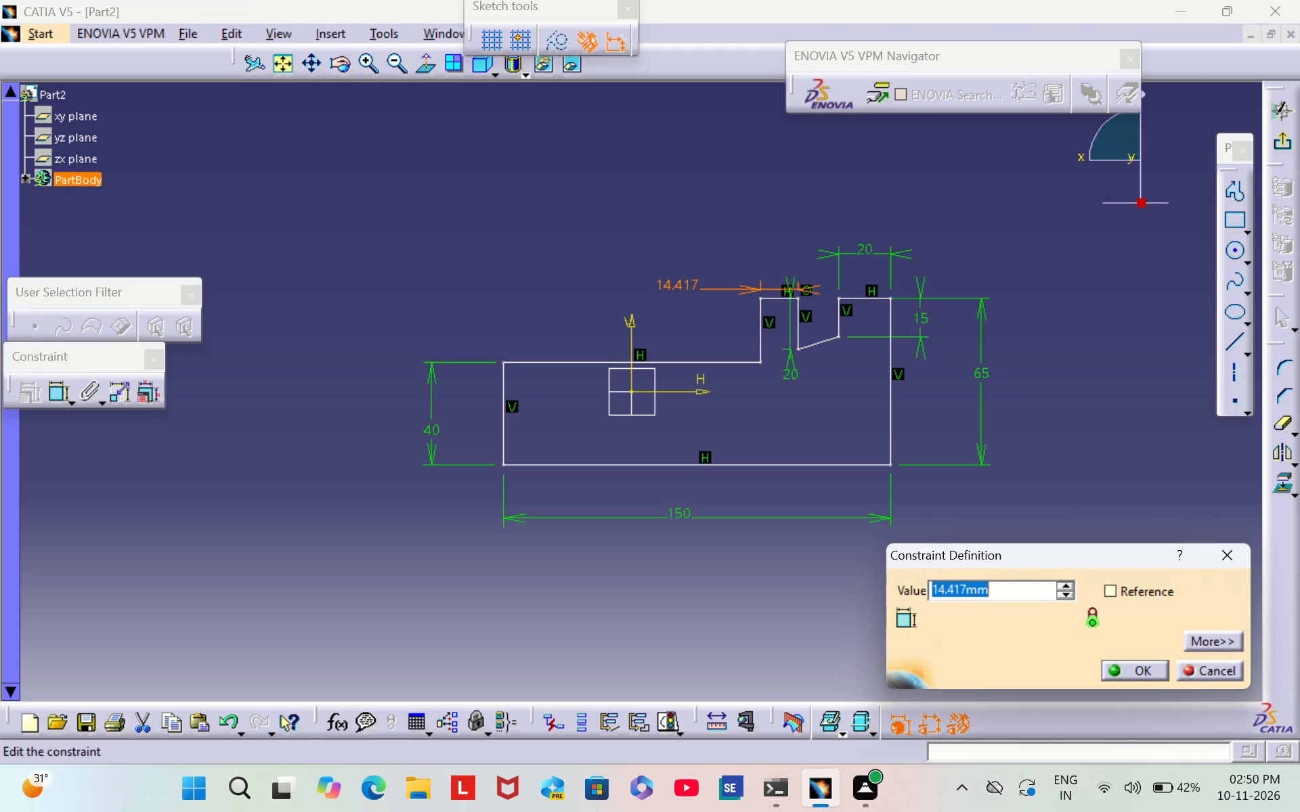
key(BackSpace)
text(20)
key(Return)
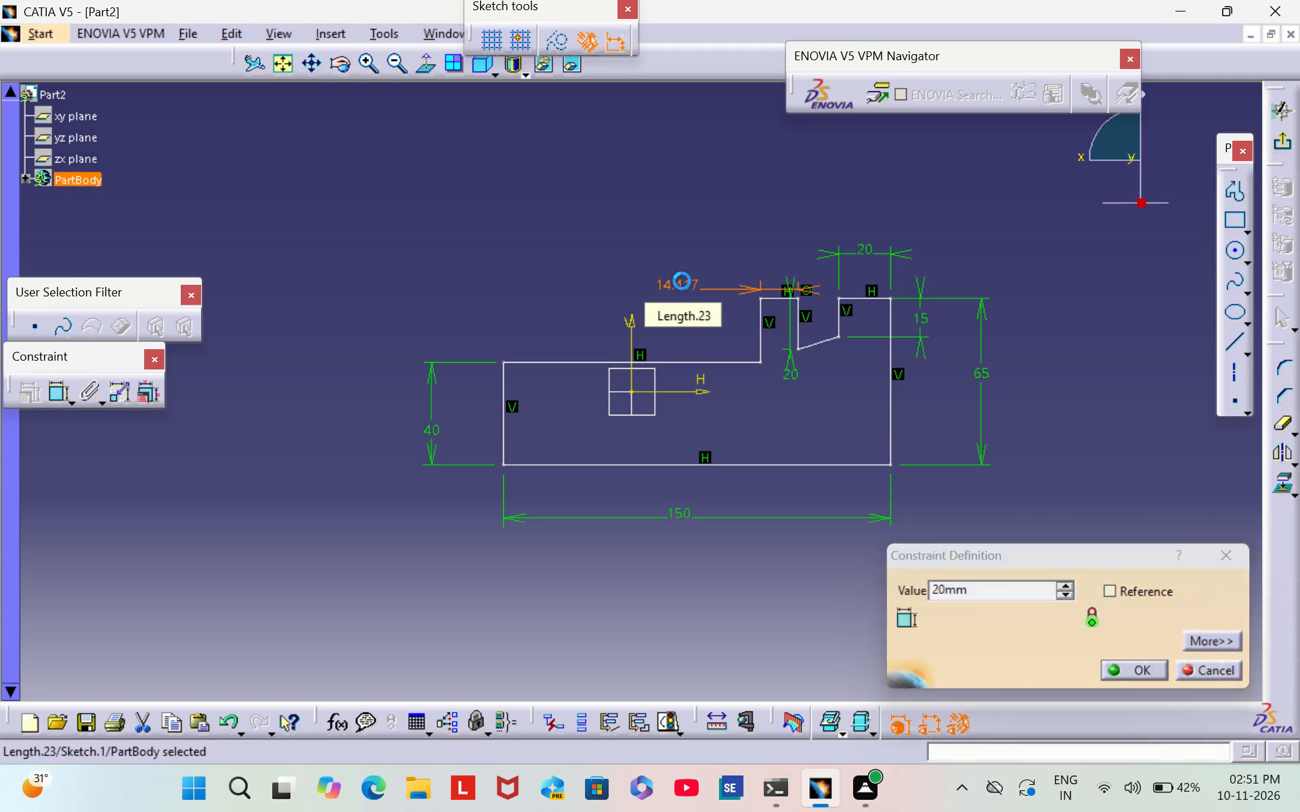
click(696, 191)
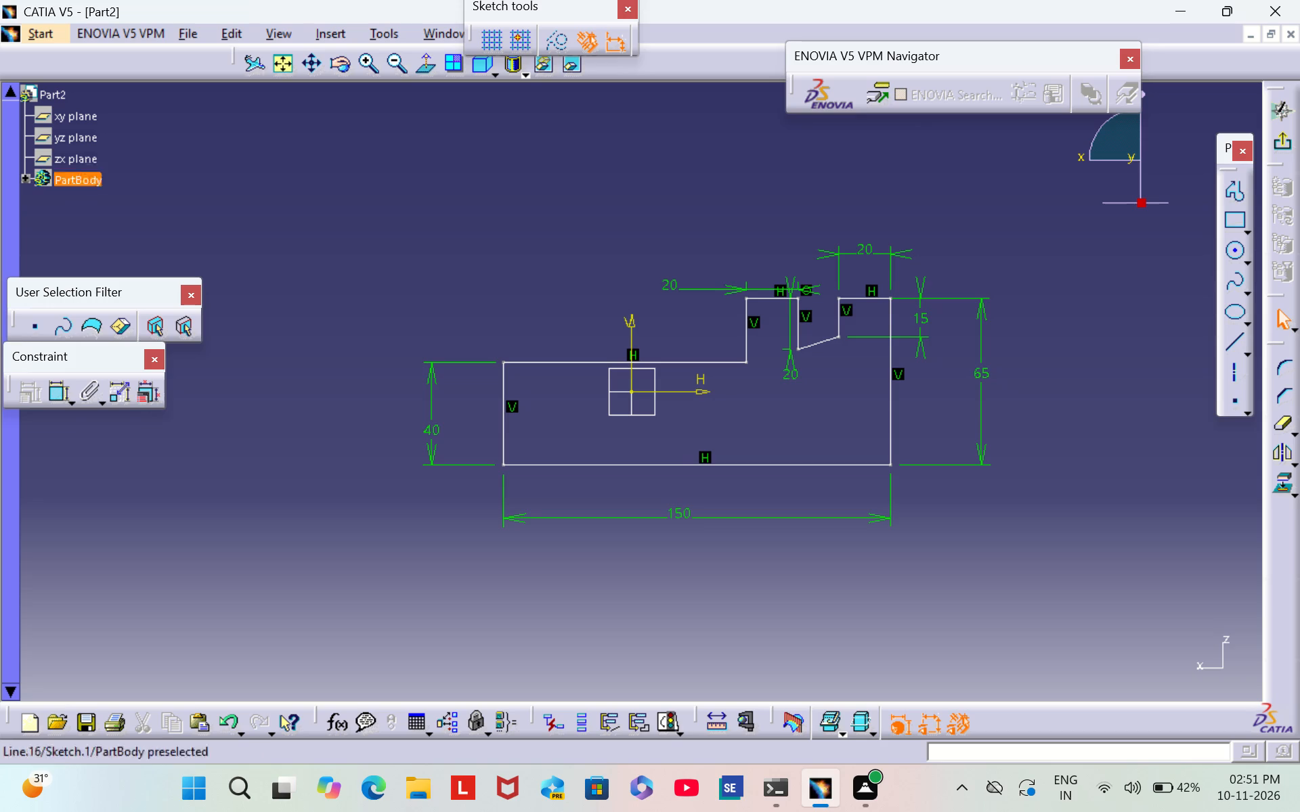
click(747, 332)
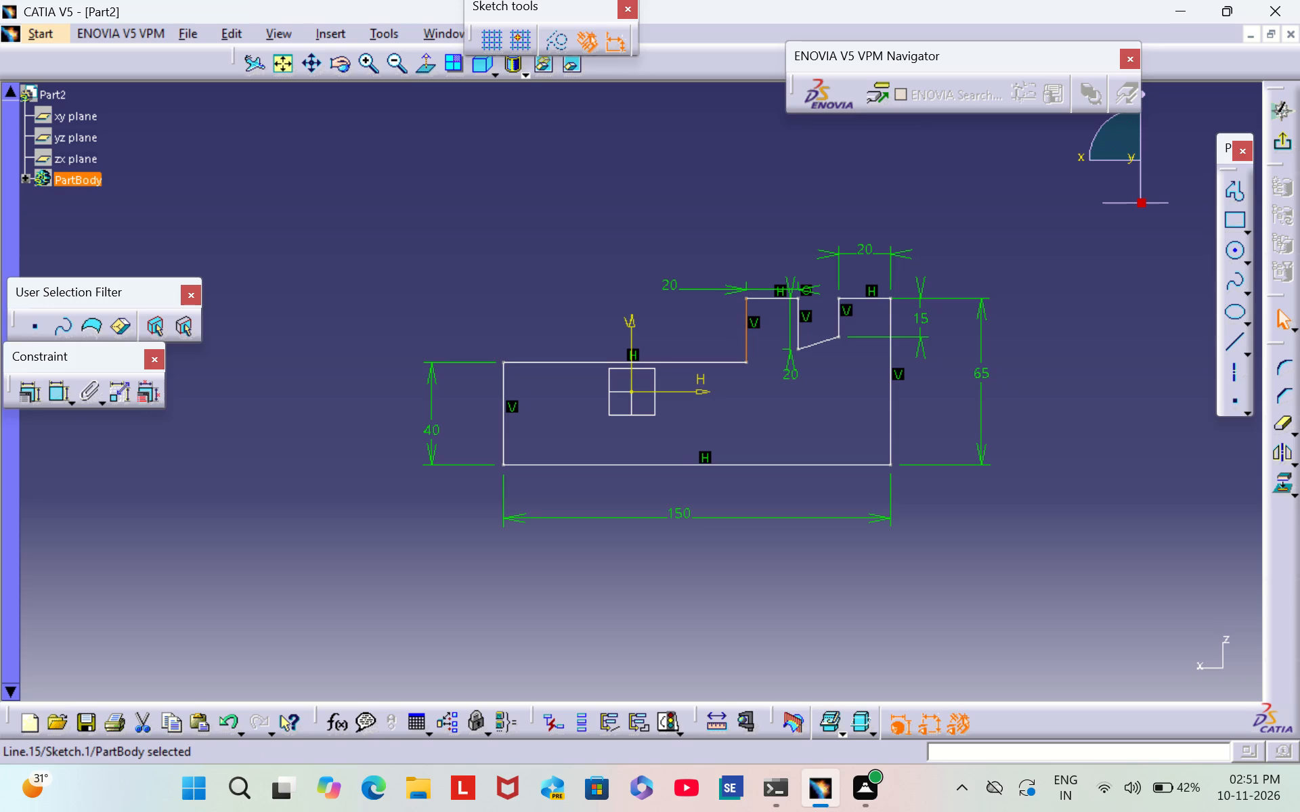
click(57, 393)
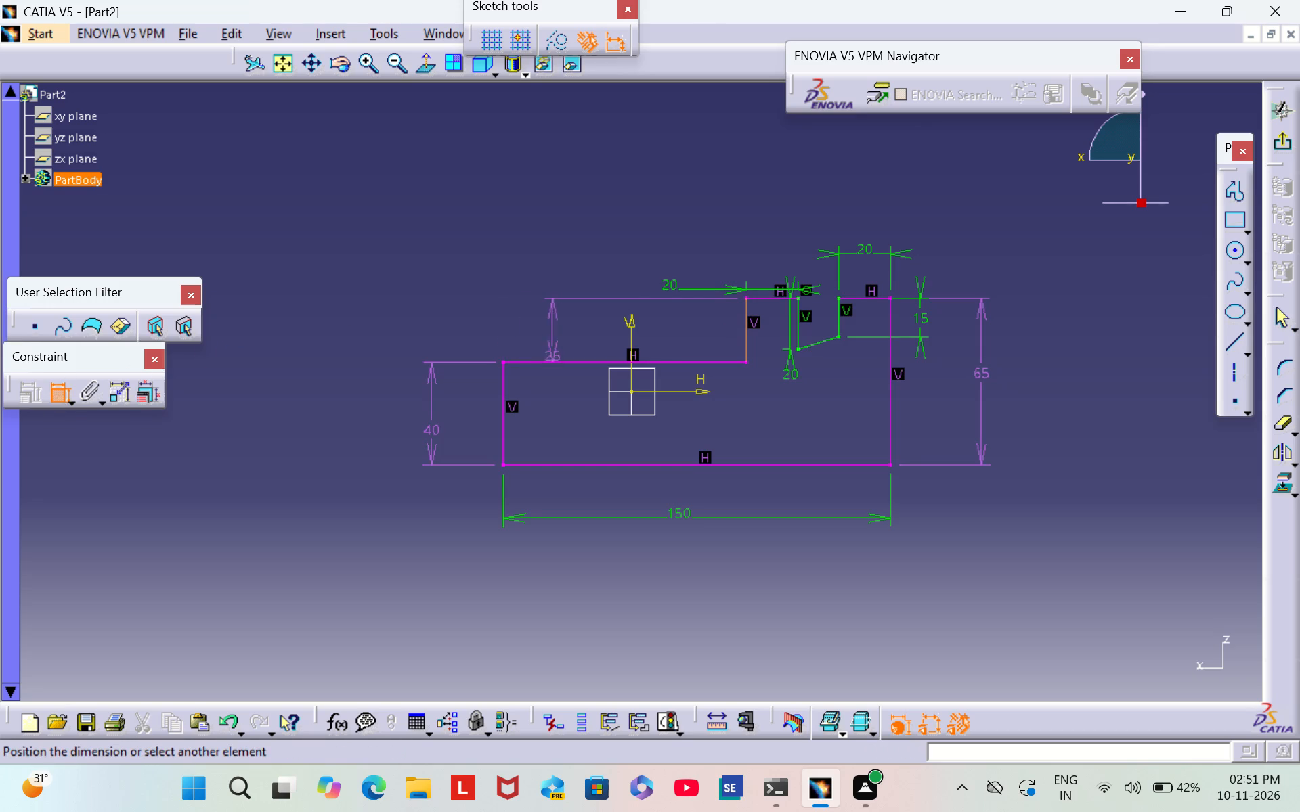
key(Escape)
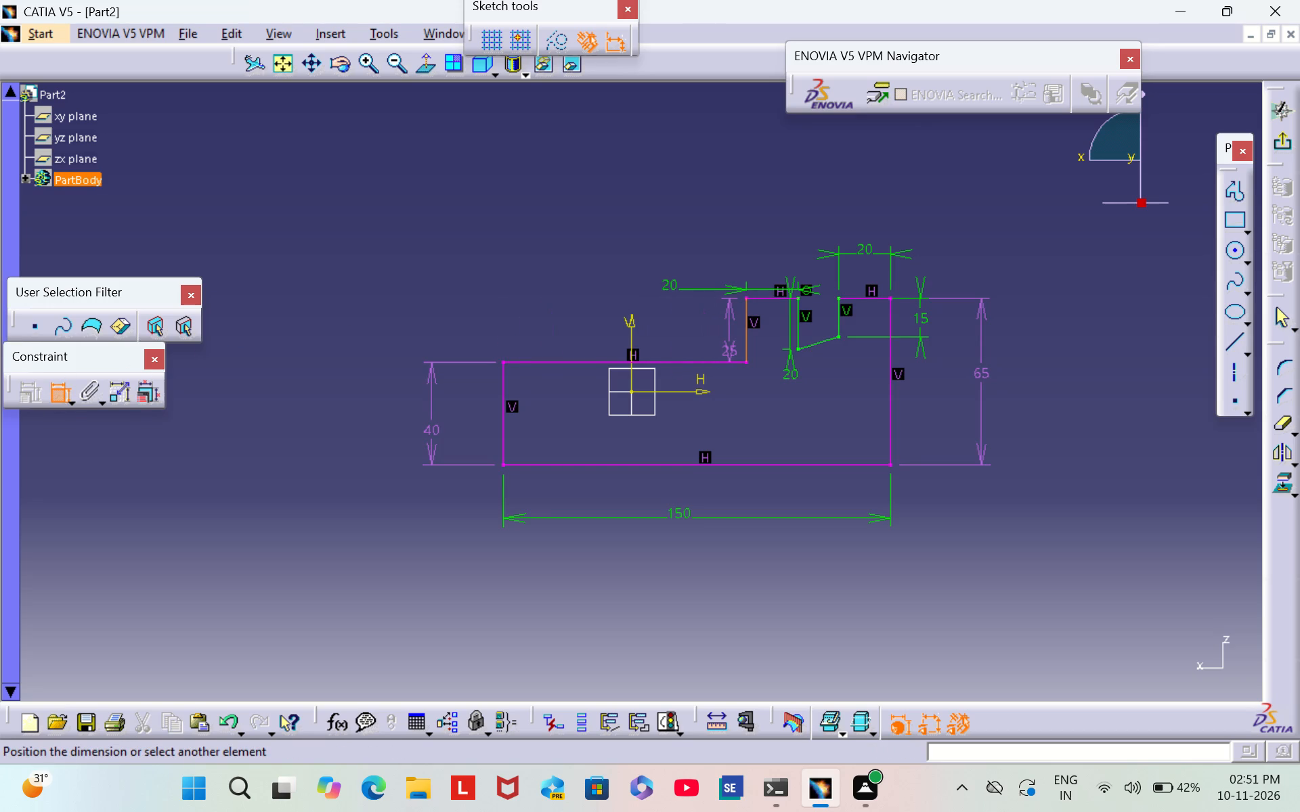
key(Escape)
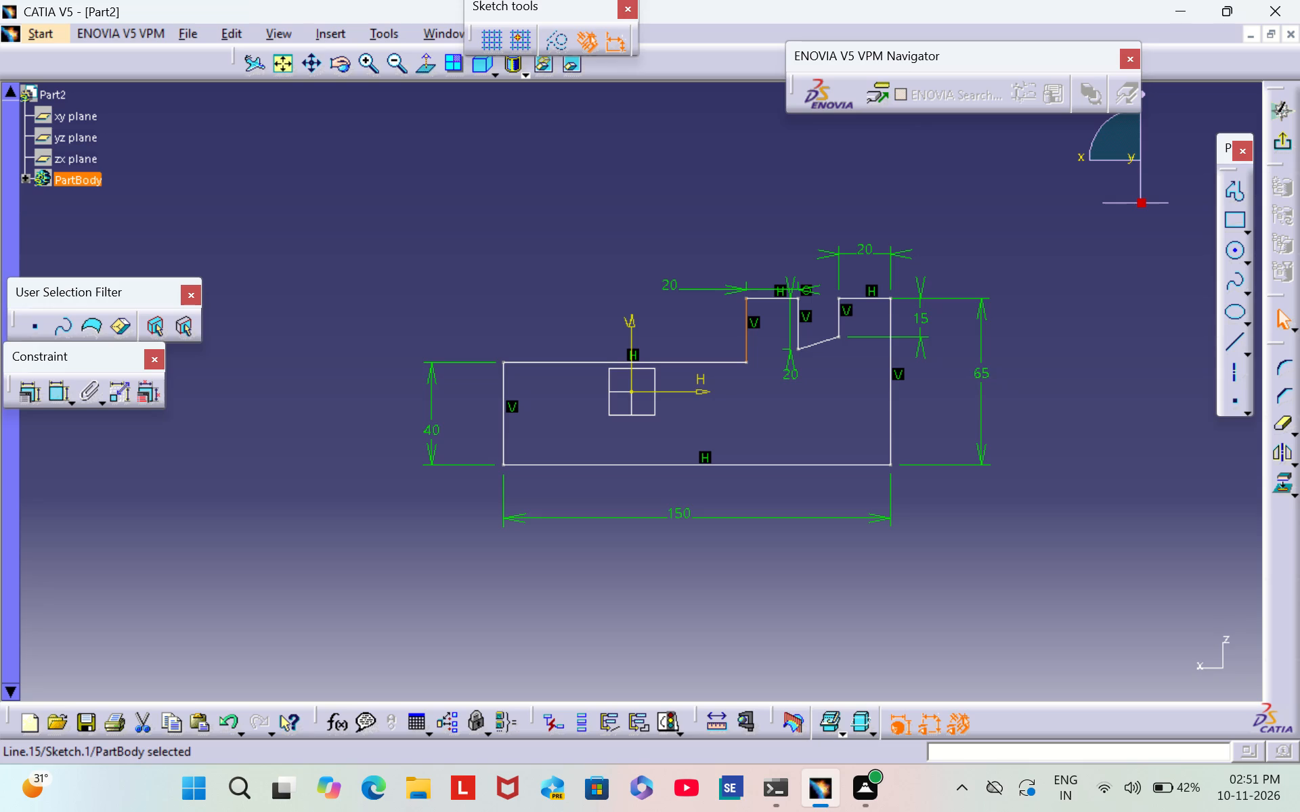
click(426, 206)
Constrain the upper and lower endpoints of the profile's right vertical side symmetrically about the sketch's horizontal axis.
double_click(58, 396)
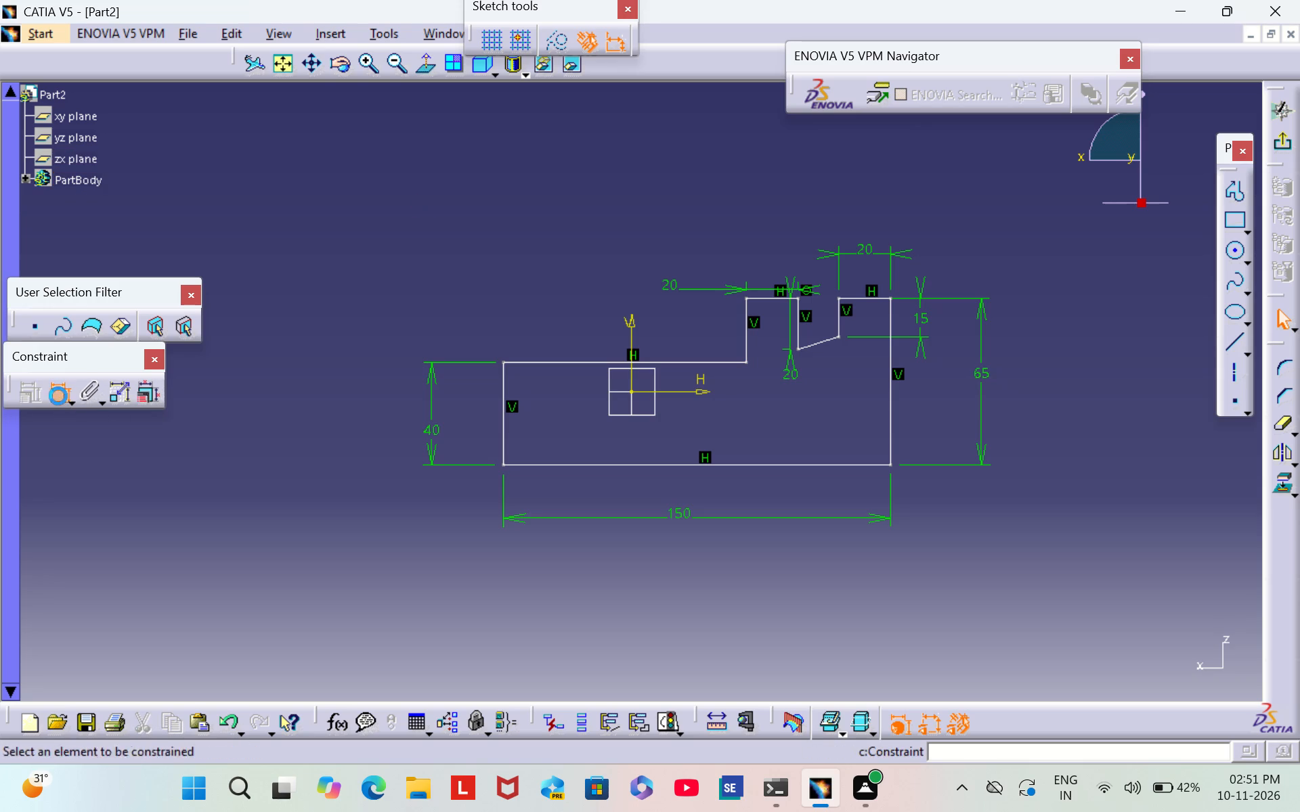
click(890, 298)
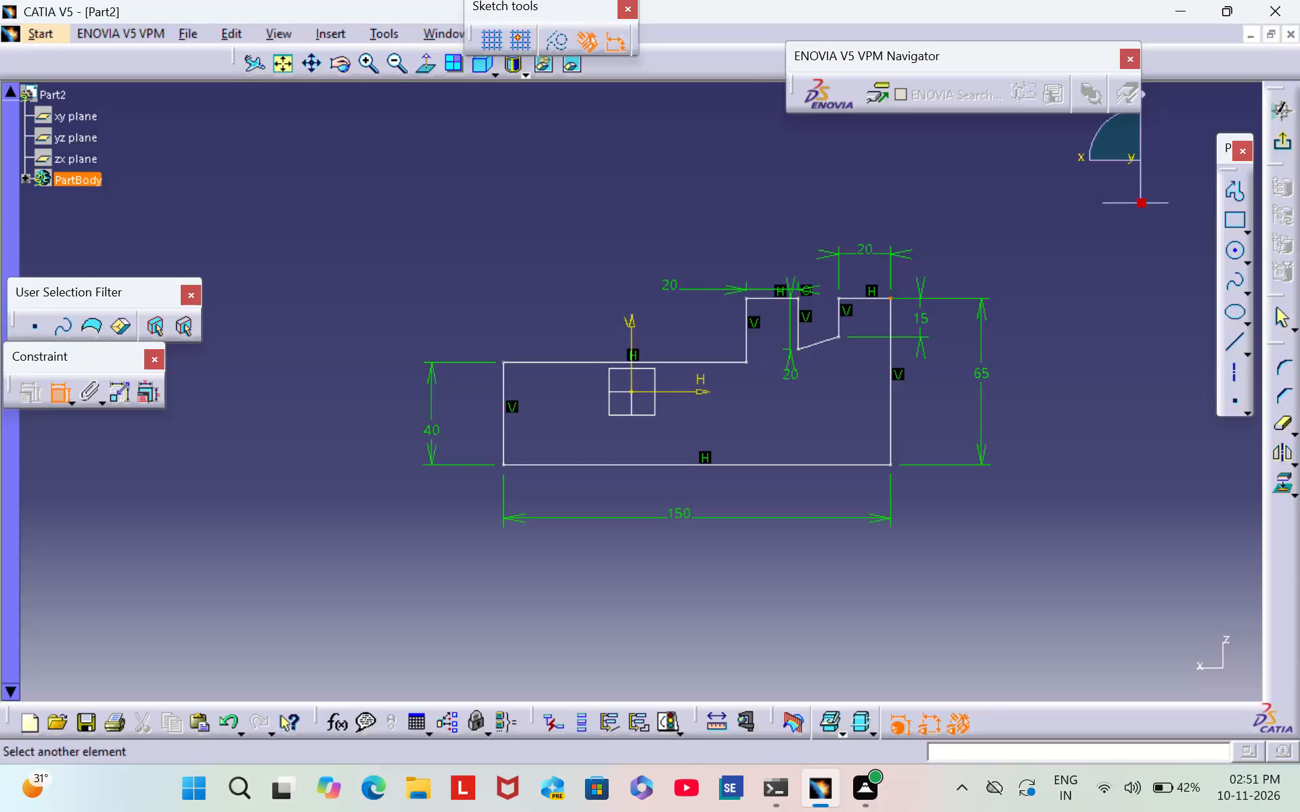
click(887, 463)
right_click(911, 401)
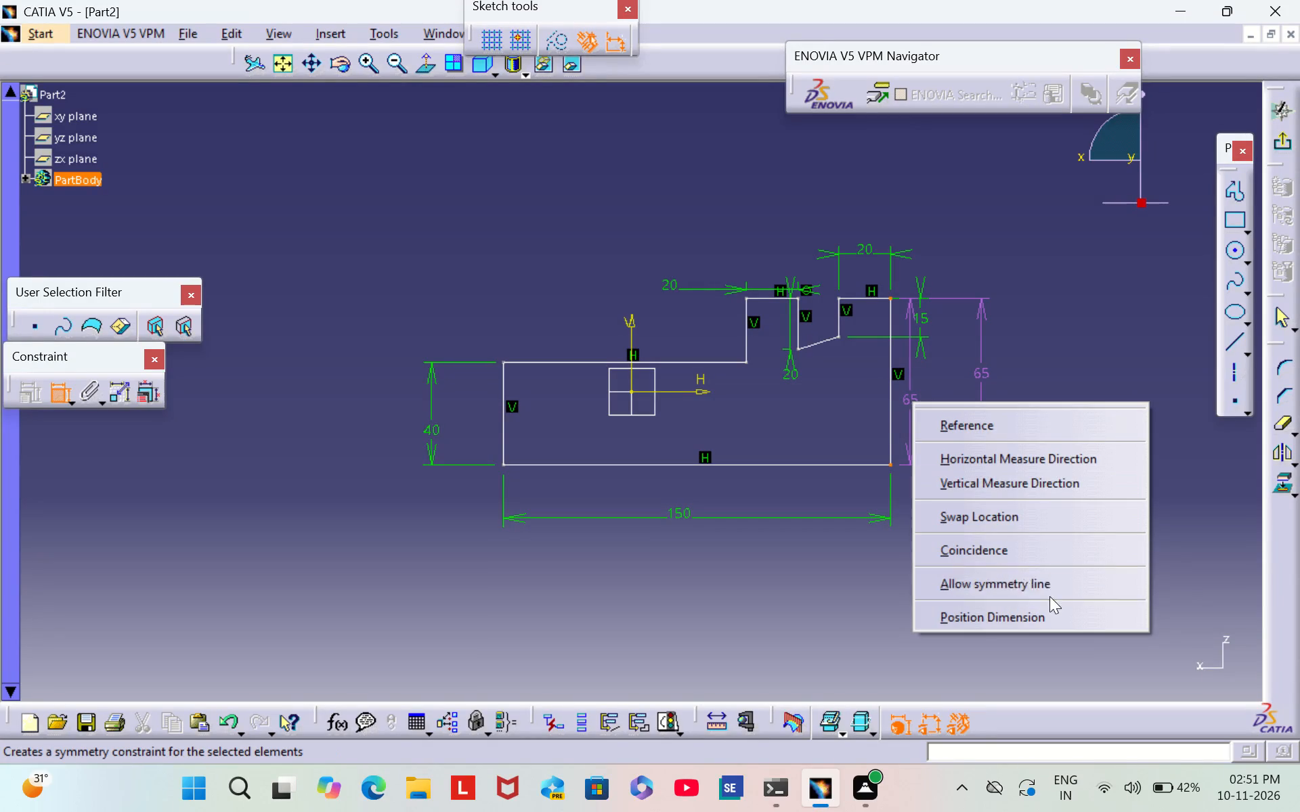
click(1043, 580)
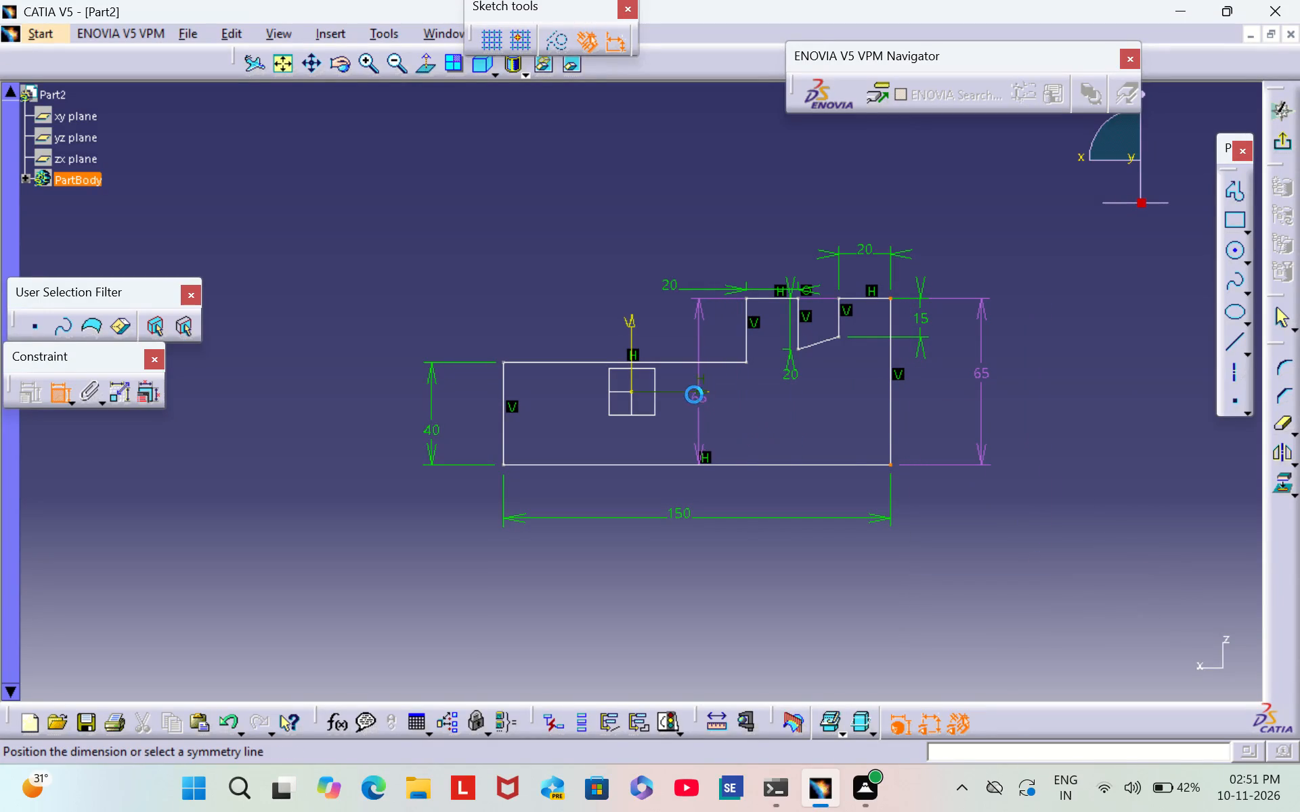
click(693, 392)
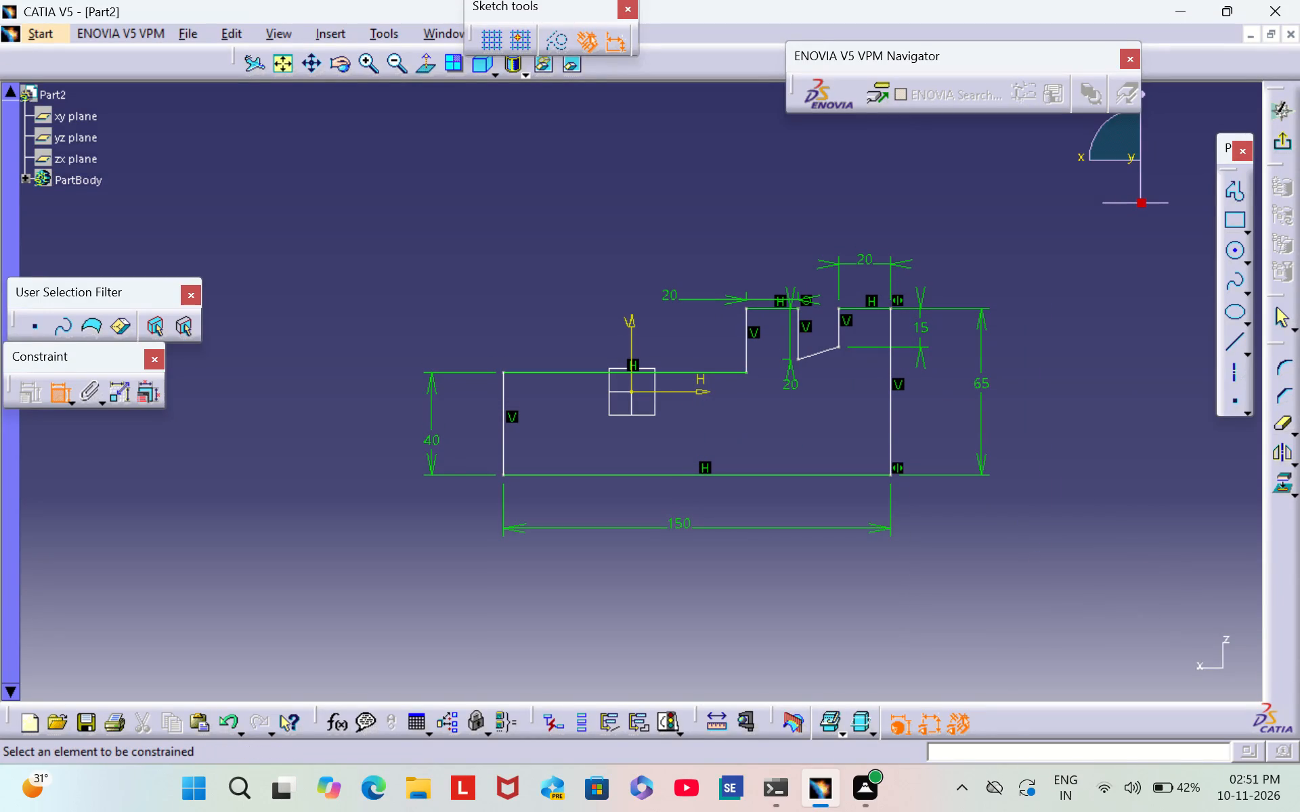
Constrain the two endpoints of the profile's 150 mm bottom edge symmetrically about the sketch's vertical axis.
click(501, 475)
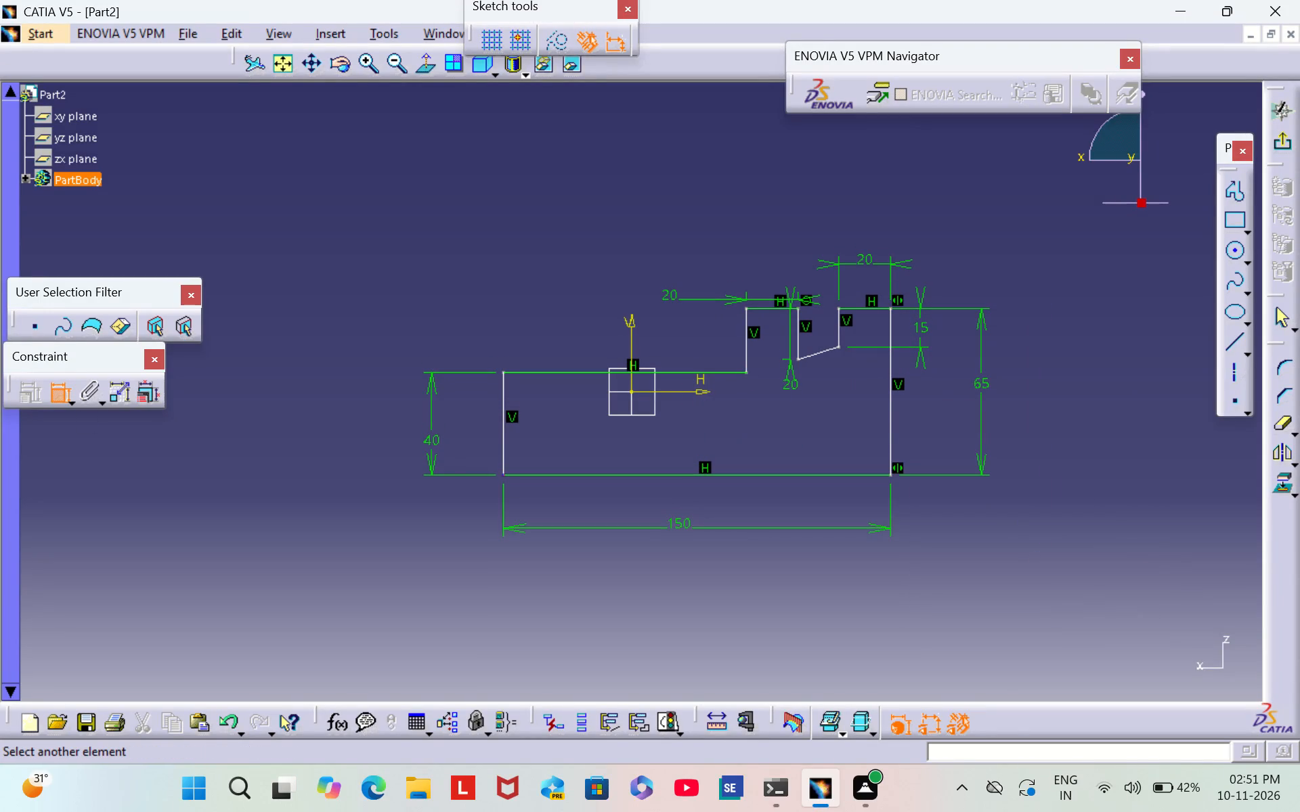
click(887, 475)
right_click(857, 459)
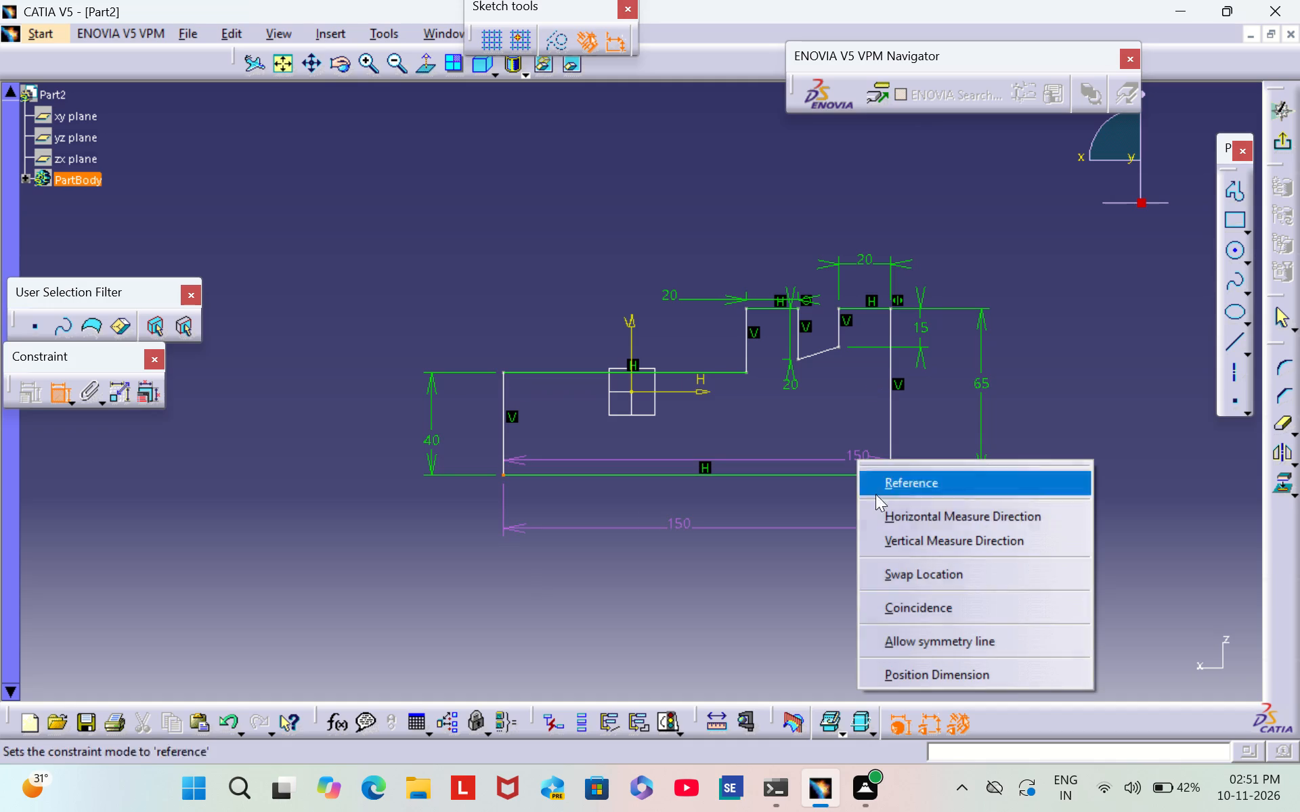
click(973, 646)
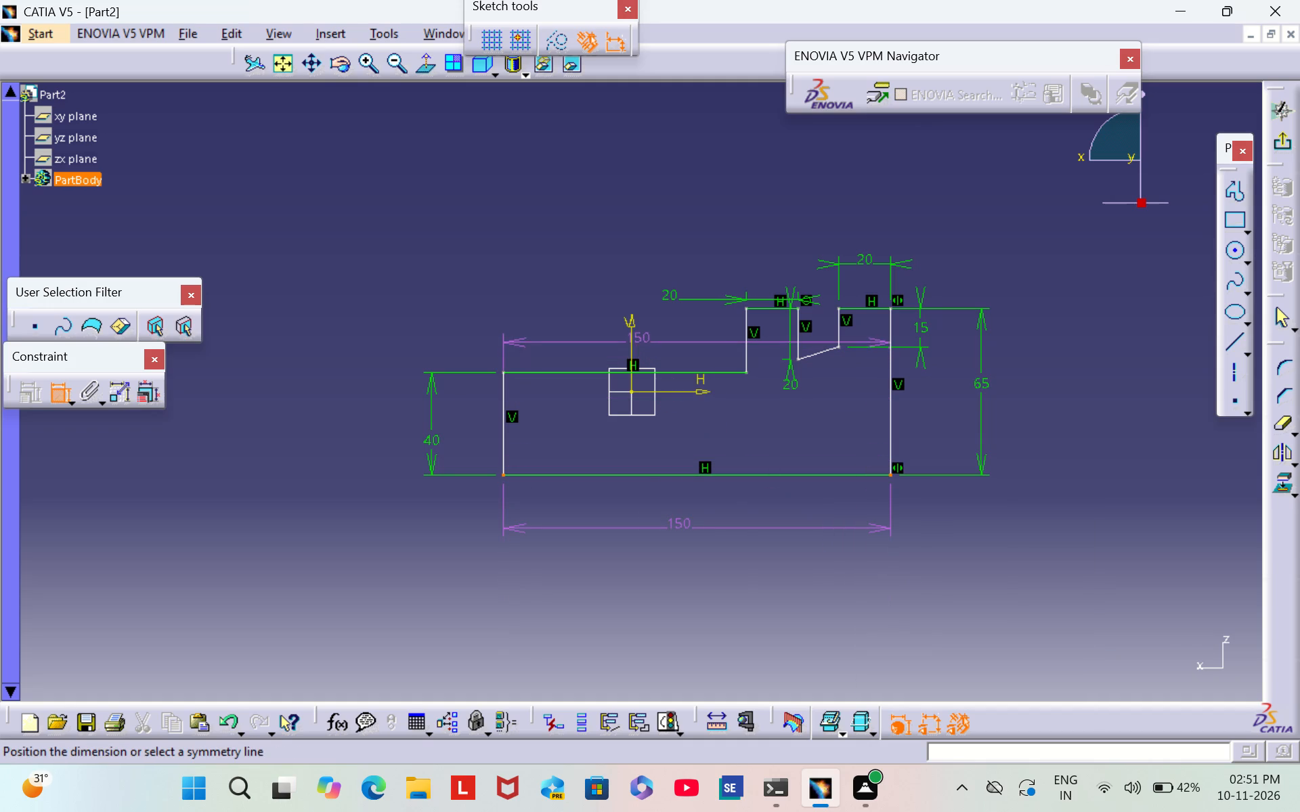
click(631, 329)
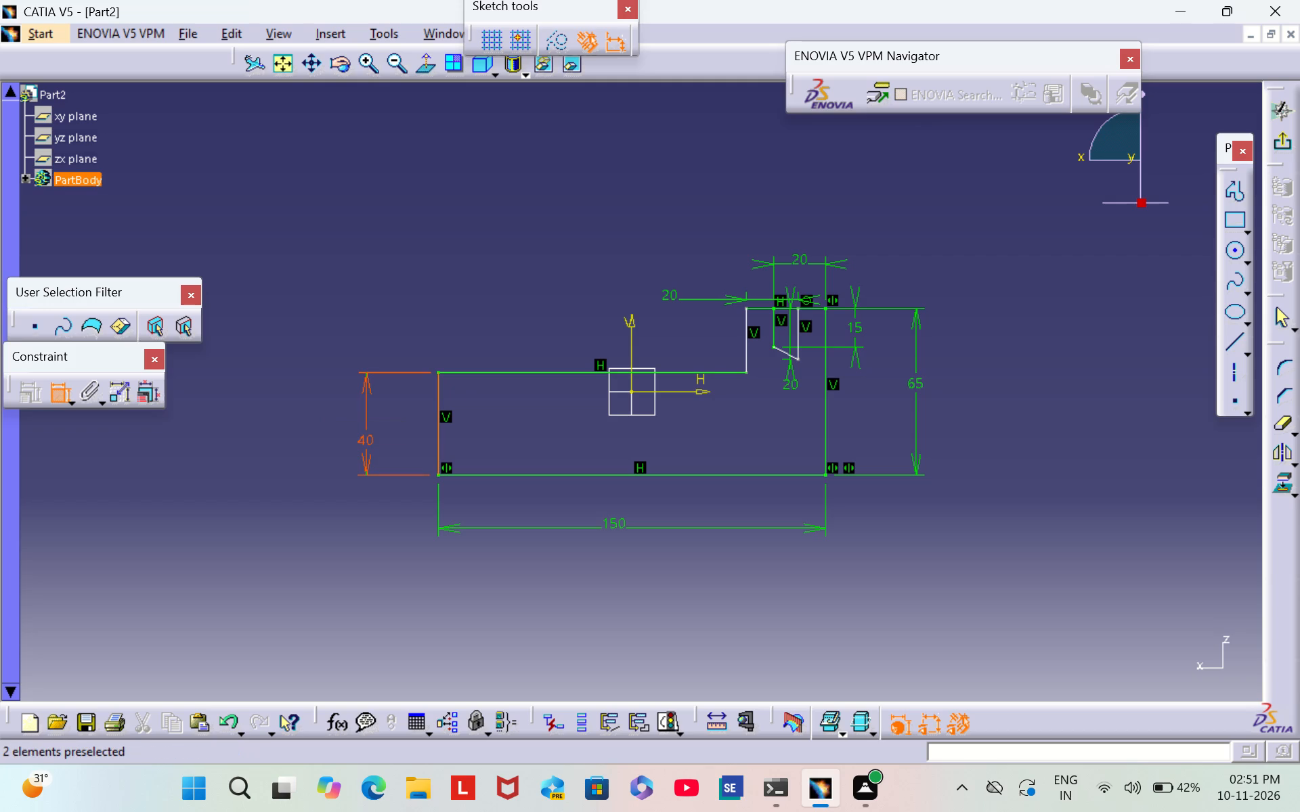
click(60, 388)
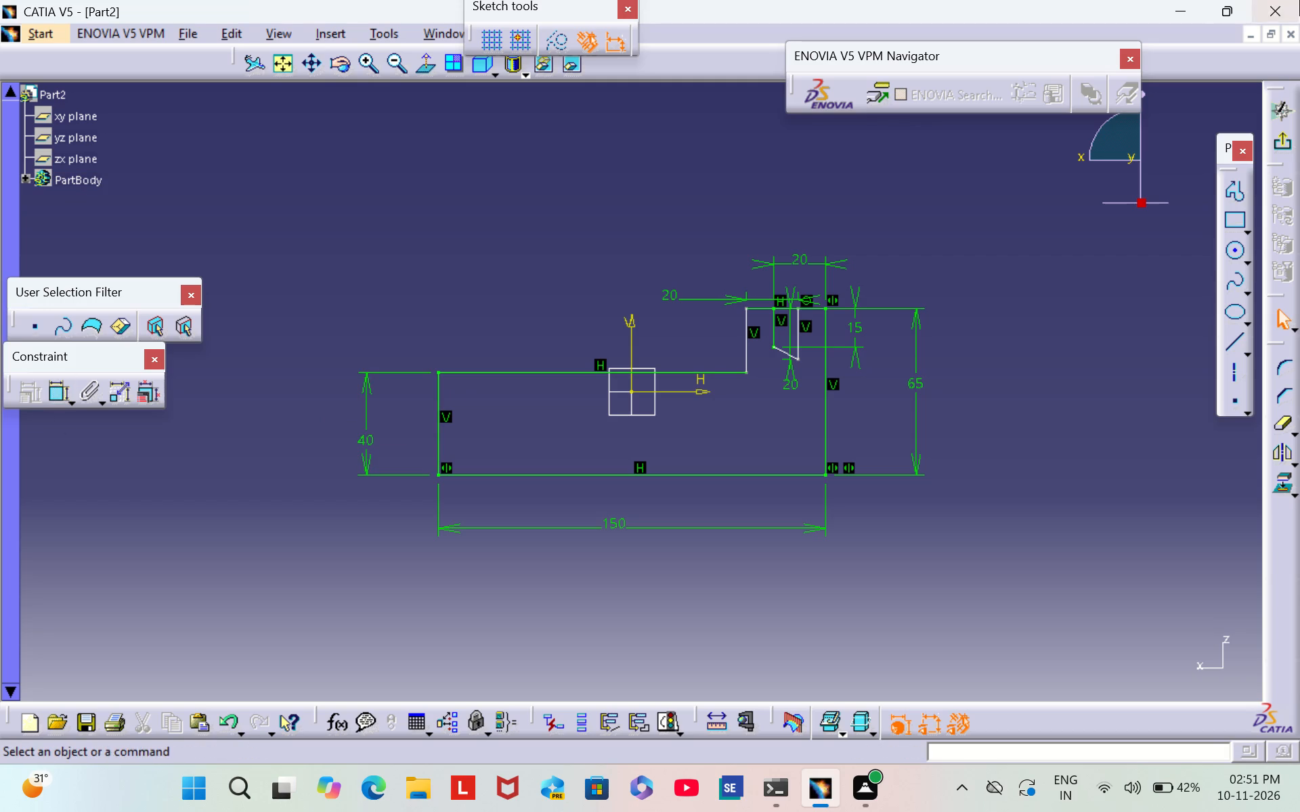
Exit the sketch to view the profile in 3D, and reopen it for editing.
triple_click(362, 62)
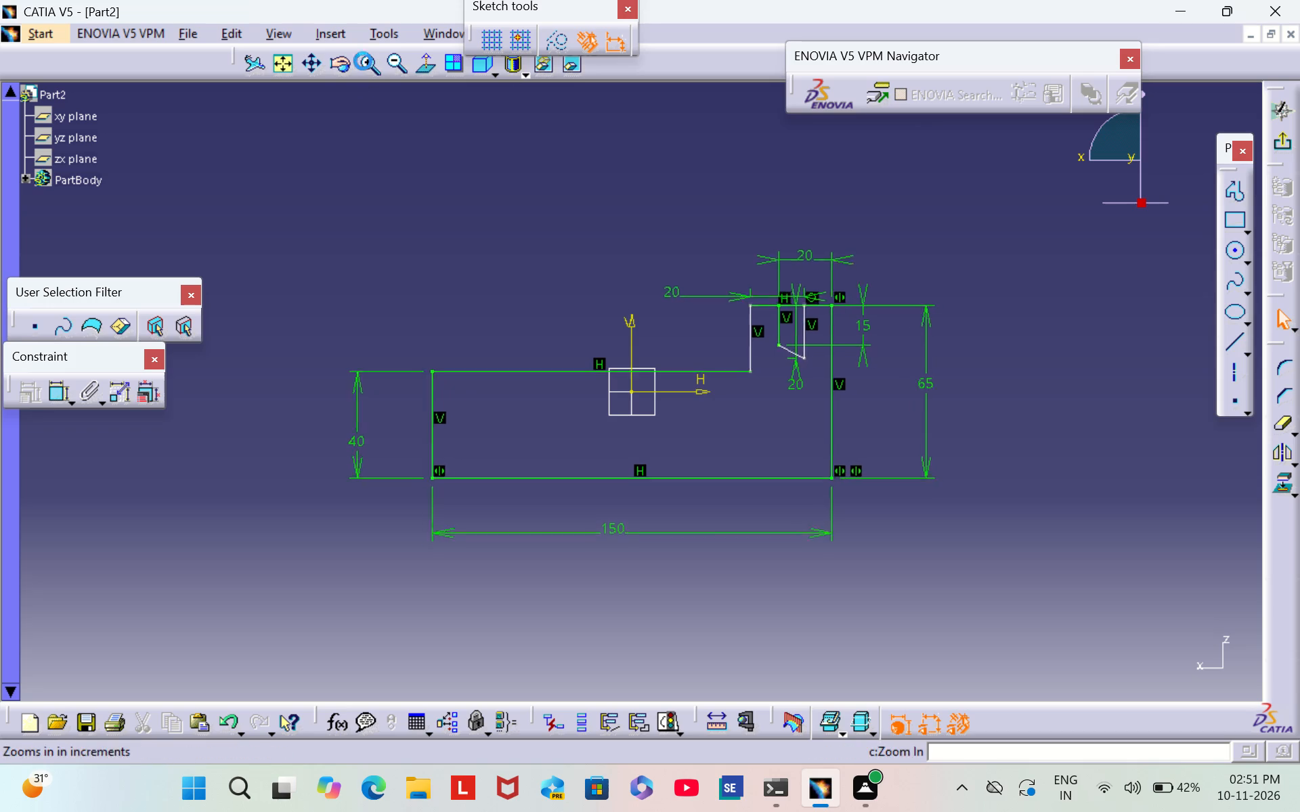
triple_click(363, 61)
click(363, 61)
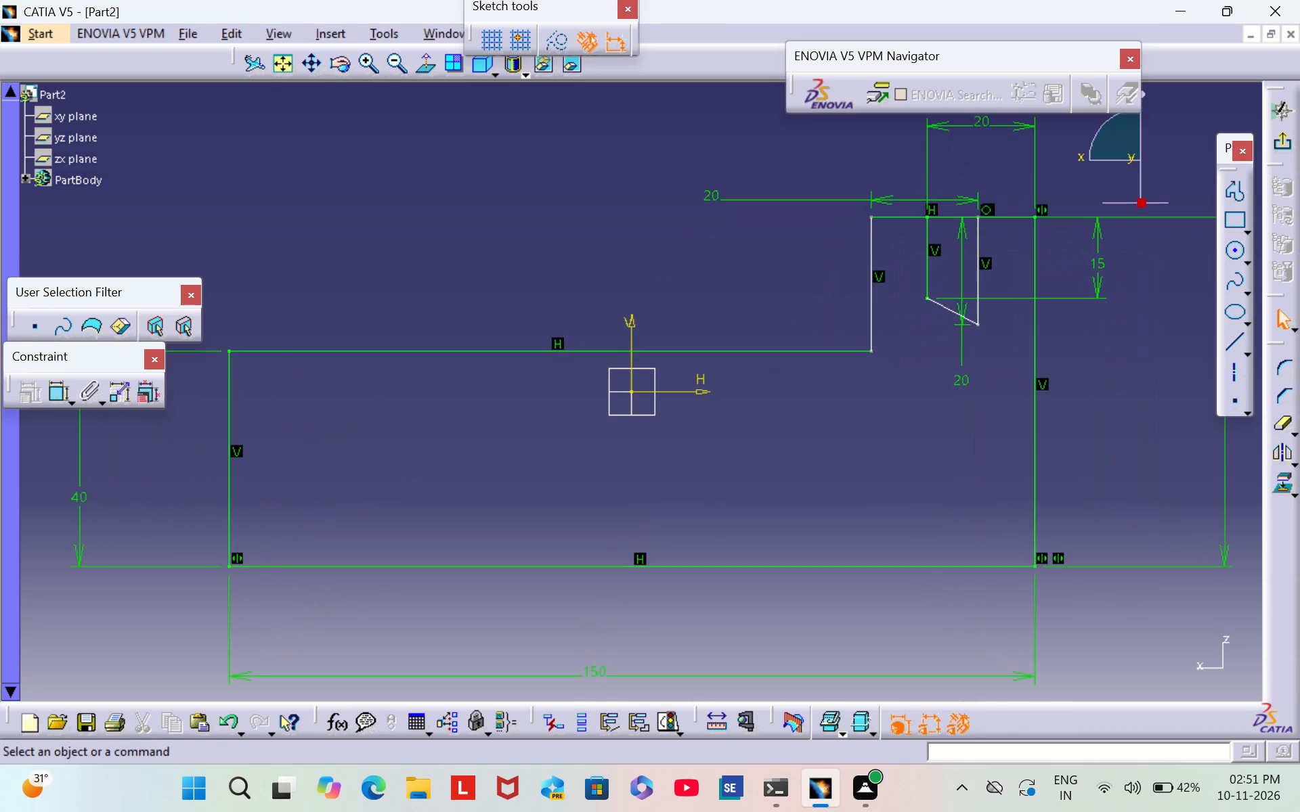
triple_click(404, 68)
click(404, 68)
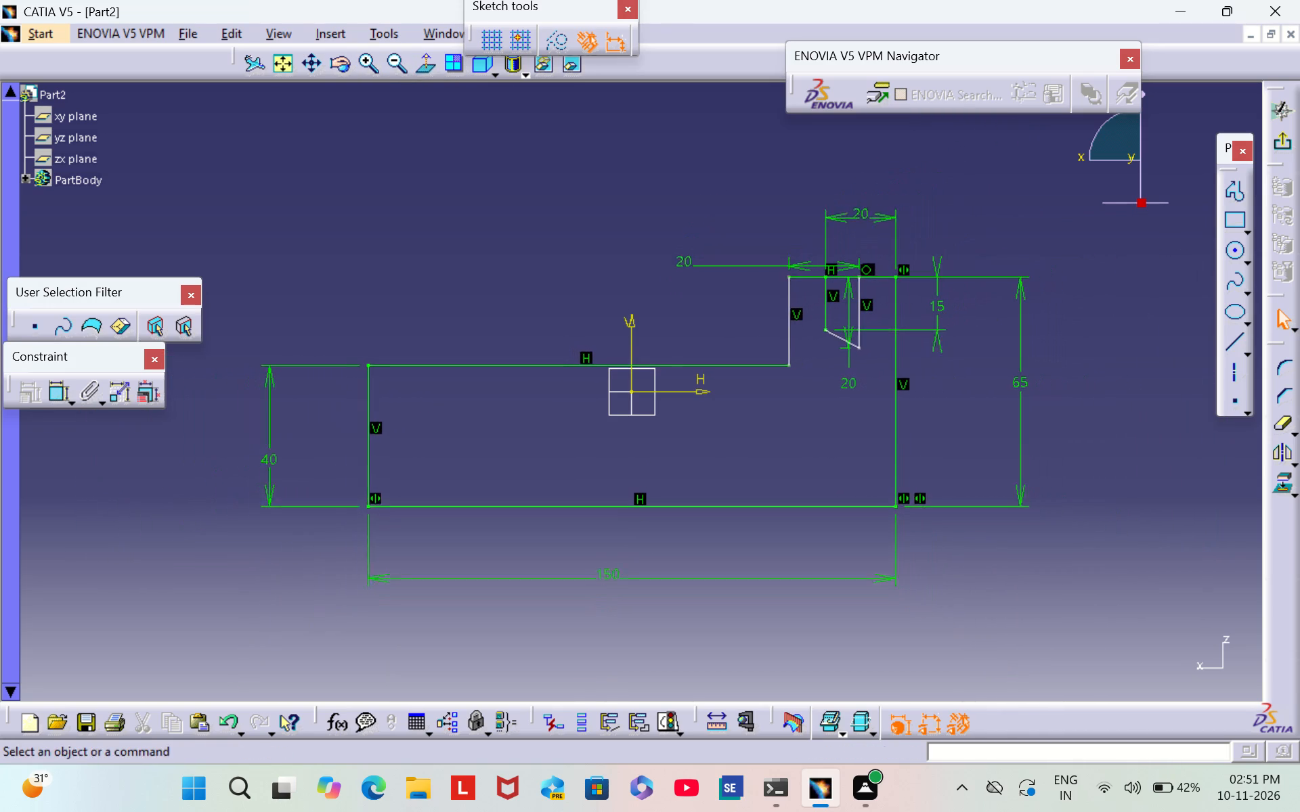
click(1284, 137)
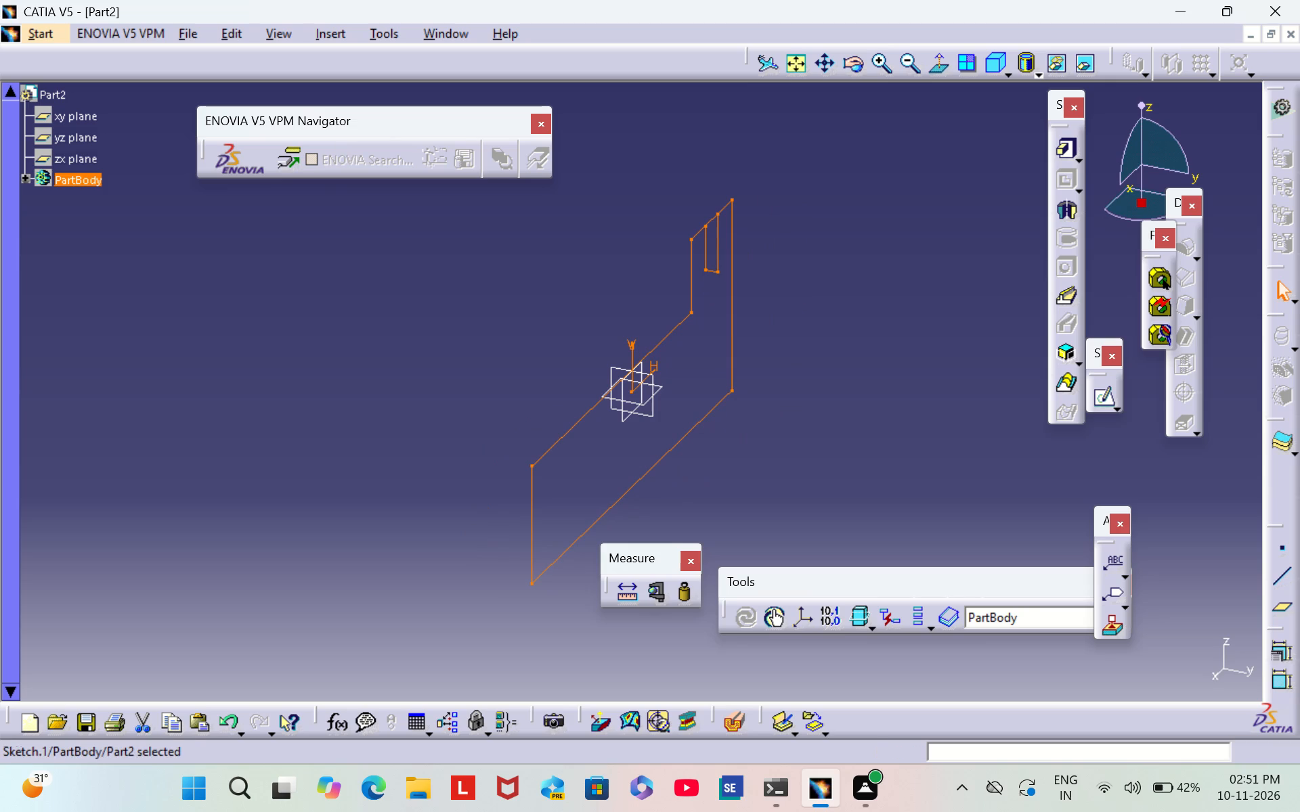
click(1098, 398)
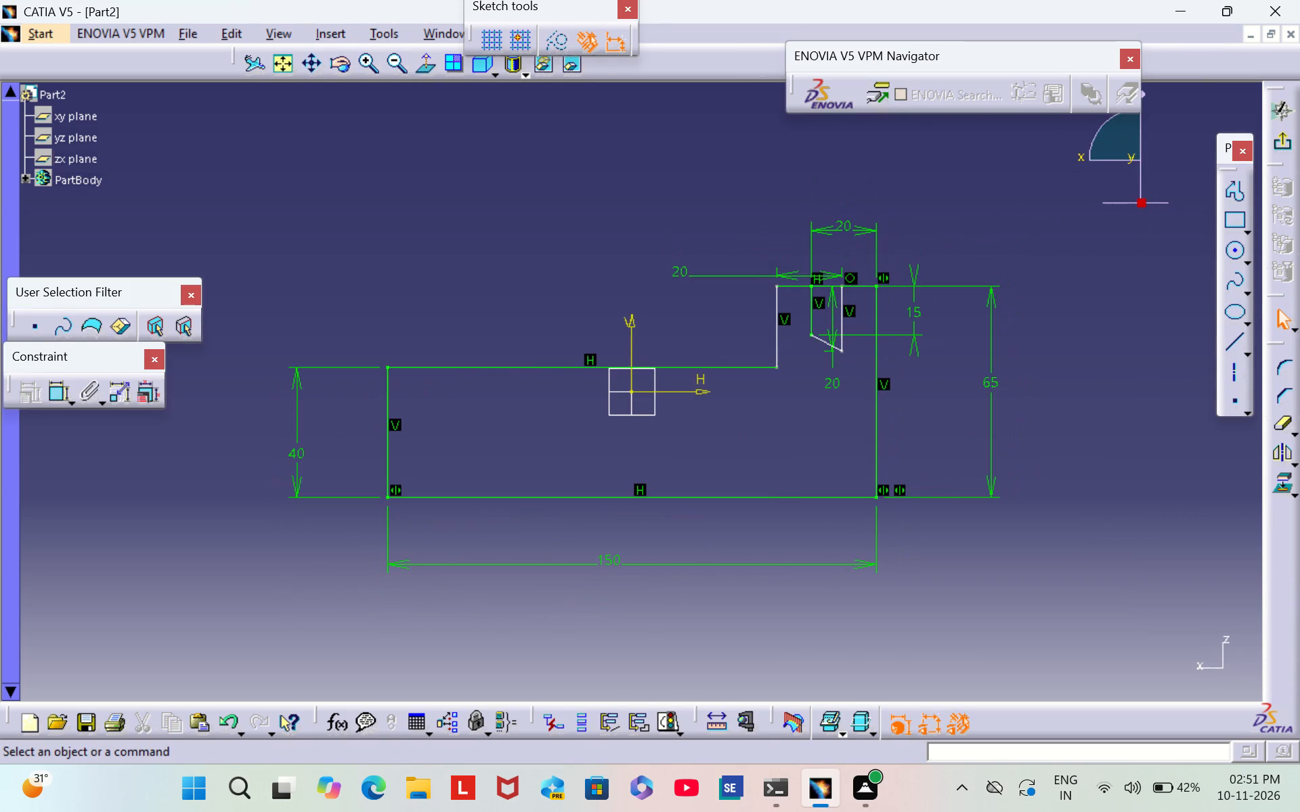
Move the notch's 20 mm vertical side back to the step side of the notch, leaving an opening about 12 mm wide.
triple_click(370, 69)
triple_click(370, 68)
triple_click(370, 68)
click(370, 68)
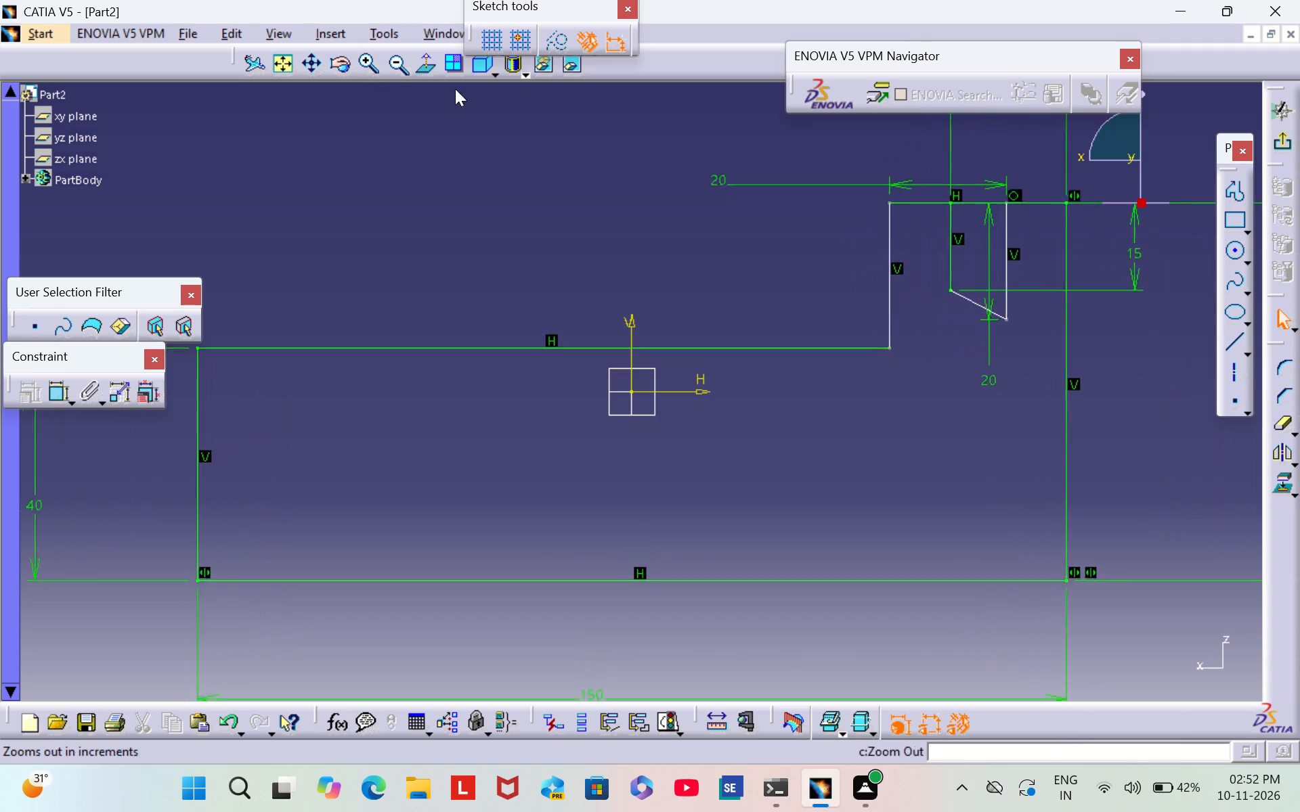
middle_drag(1043, 264, 800, 416)
scroll(867, 385, down, 1)
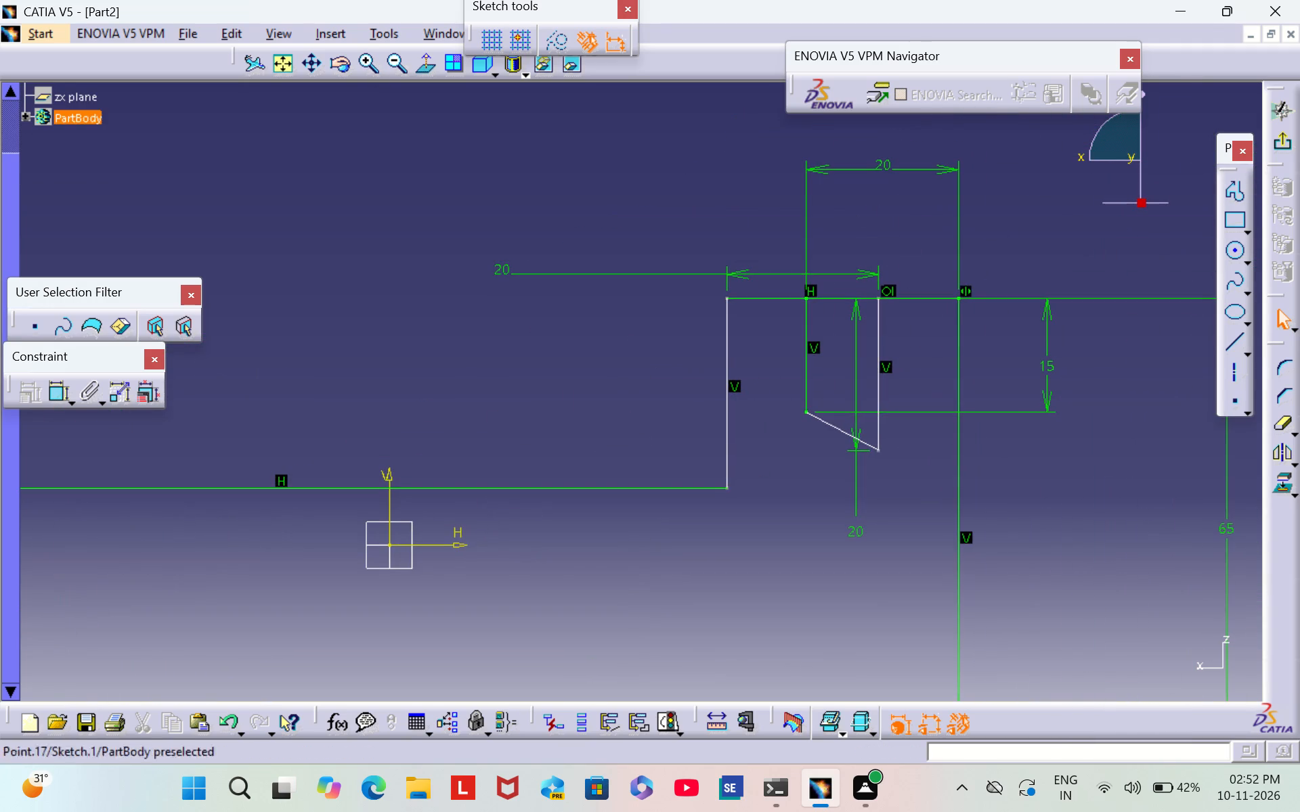
triple_click(366, 61)
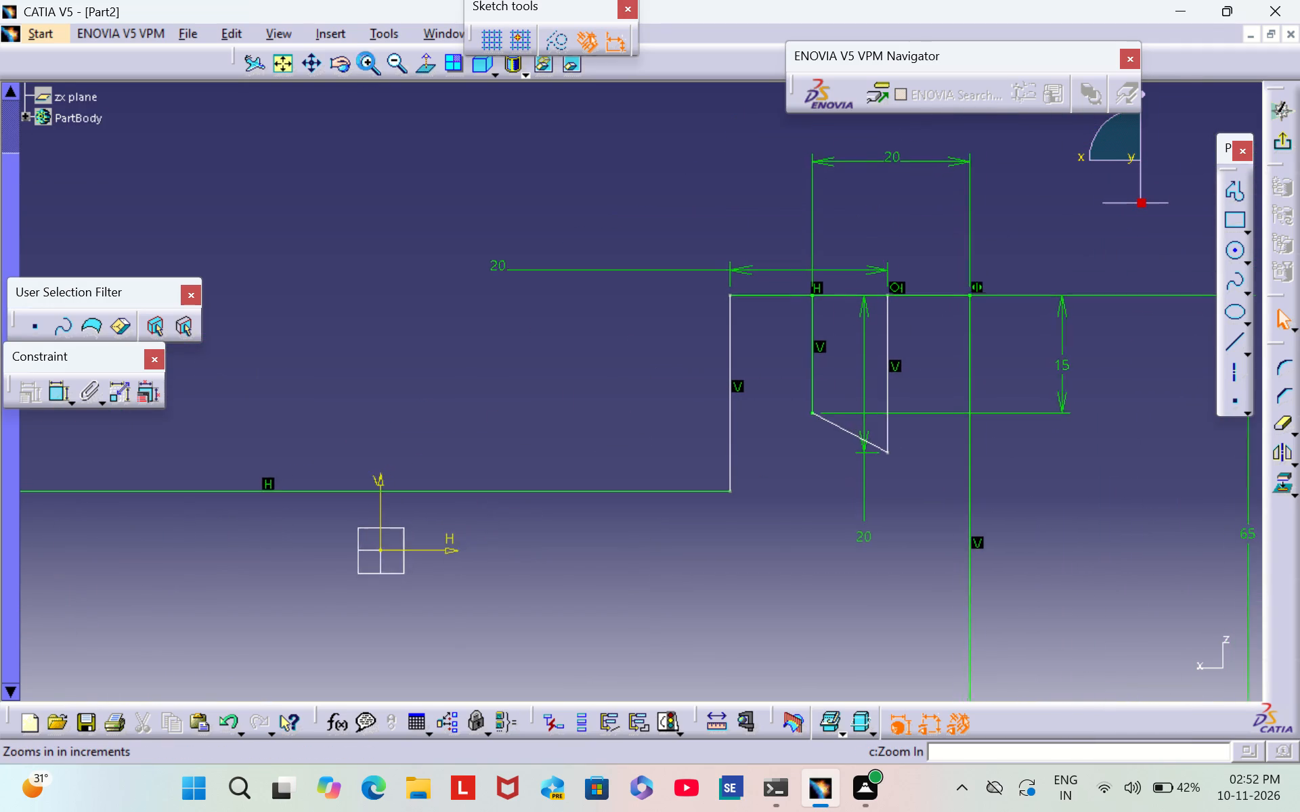
click(366, 61)
middle_drag(803, 346, 719, 390)
drag(966, 404, 936, 407)
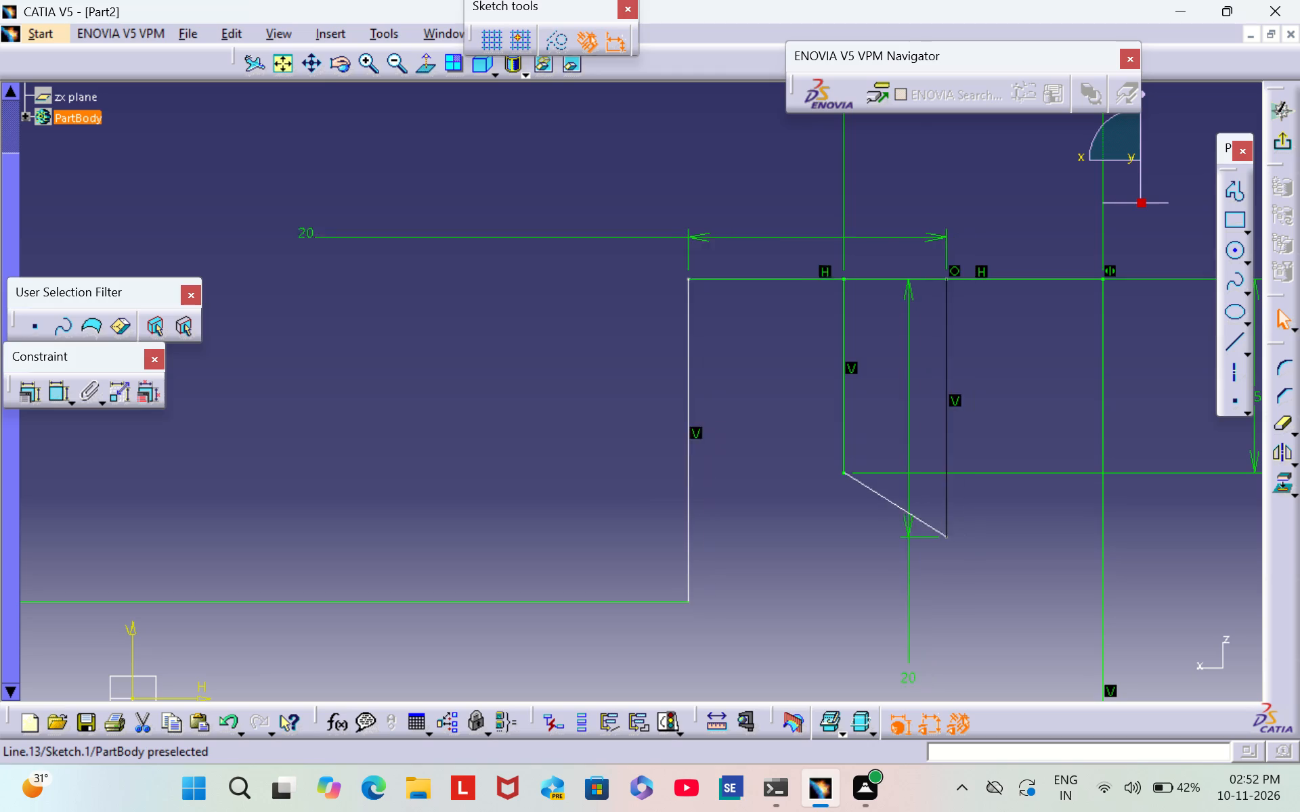
drag(936, 407, 692, 403)
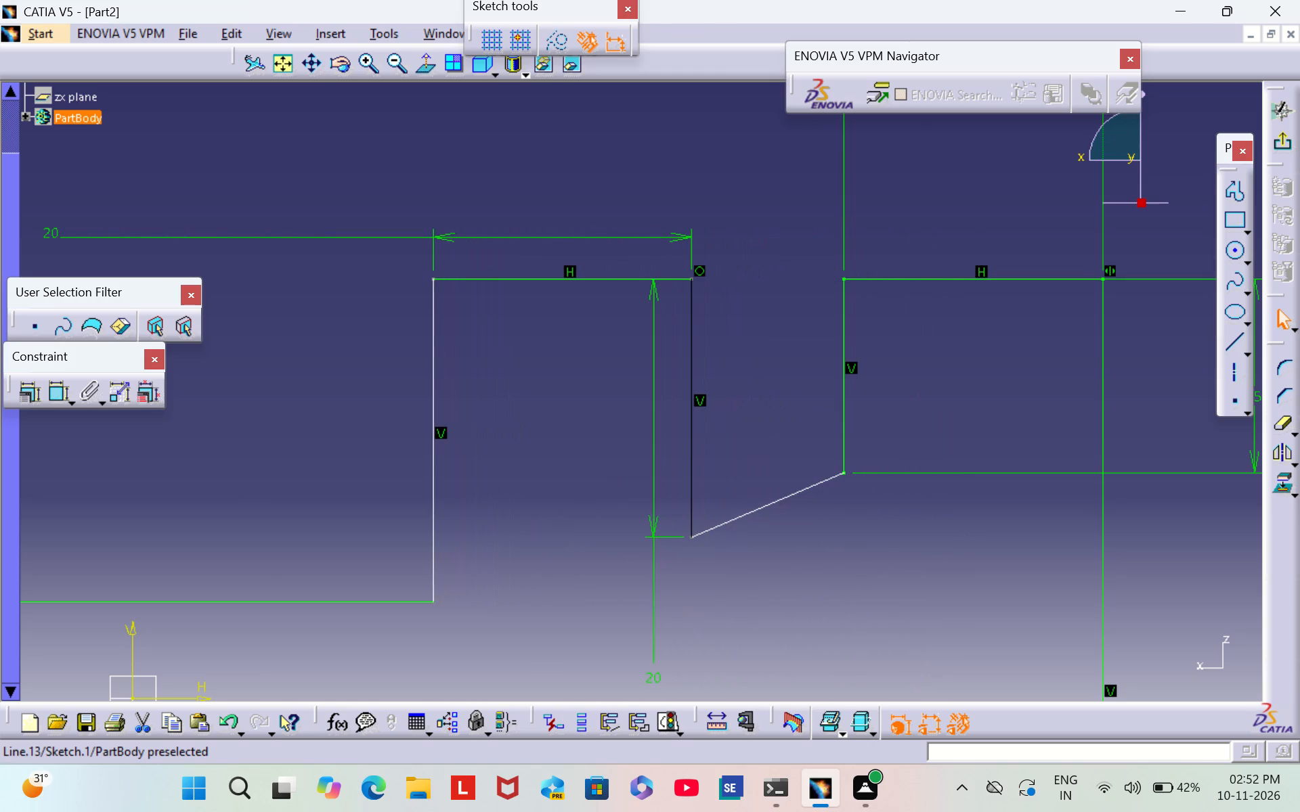
drag(692, 403, 691, 403)
click(819, 543)
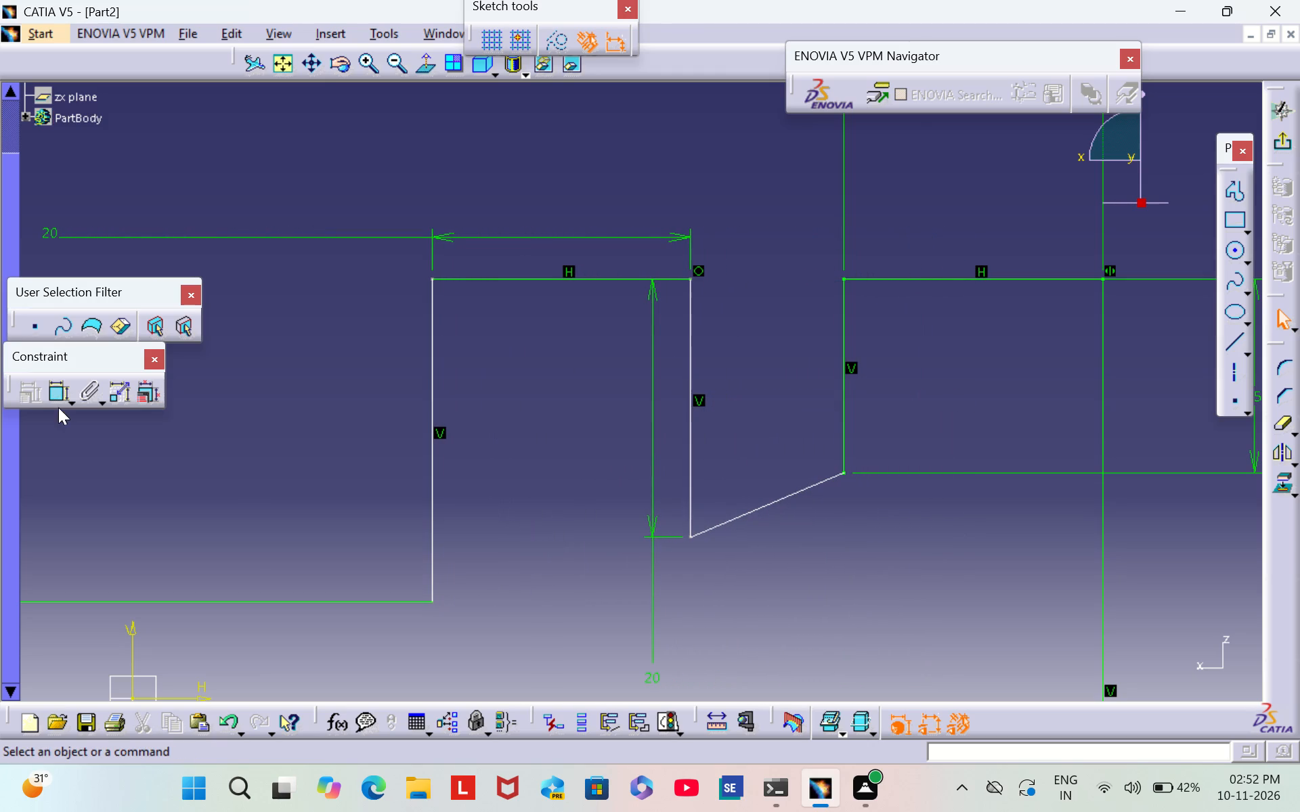
Dimension the notch's opening width between its two upper corners, placing the dimension just above the opening.
double_click(59, 401)
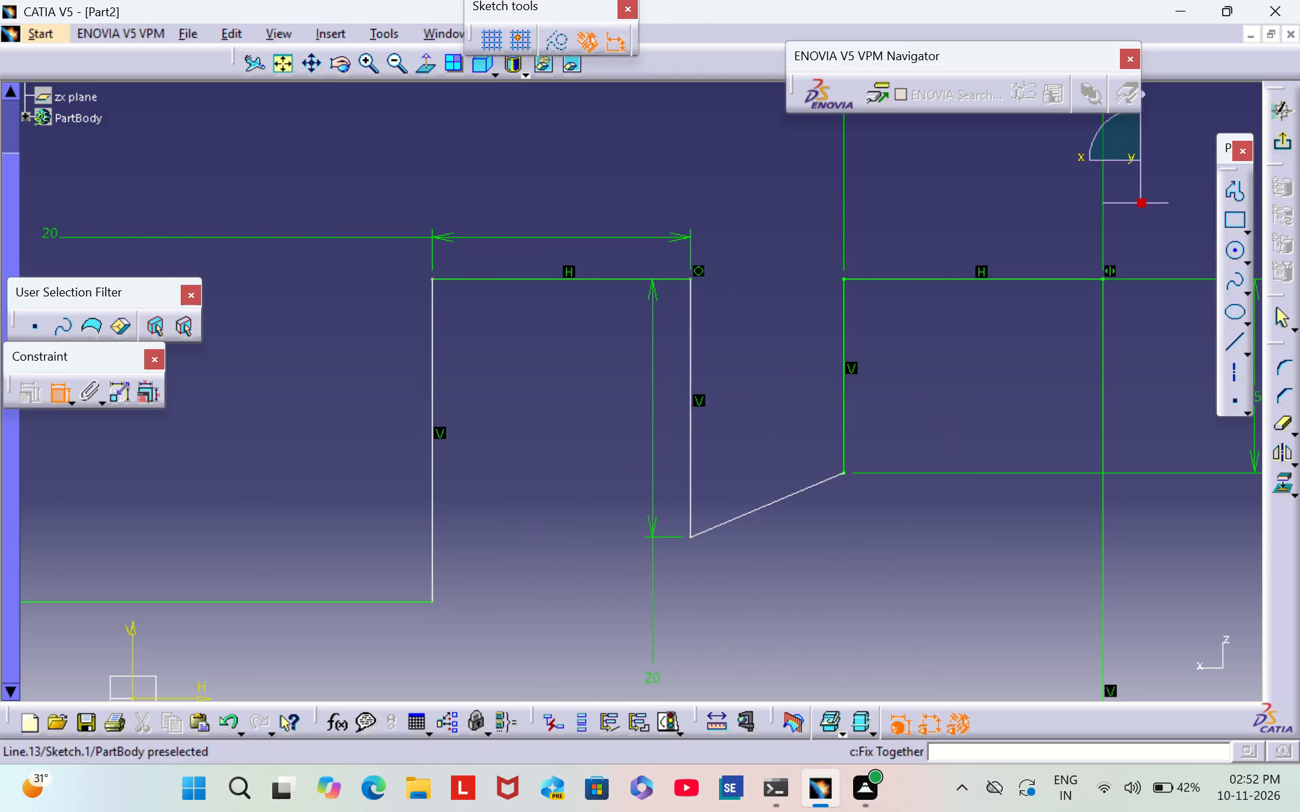
click(691, 277)
click(845, 274)
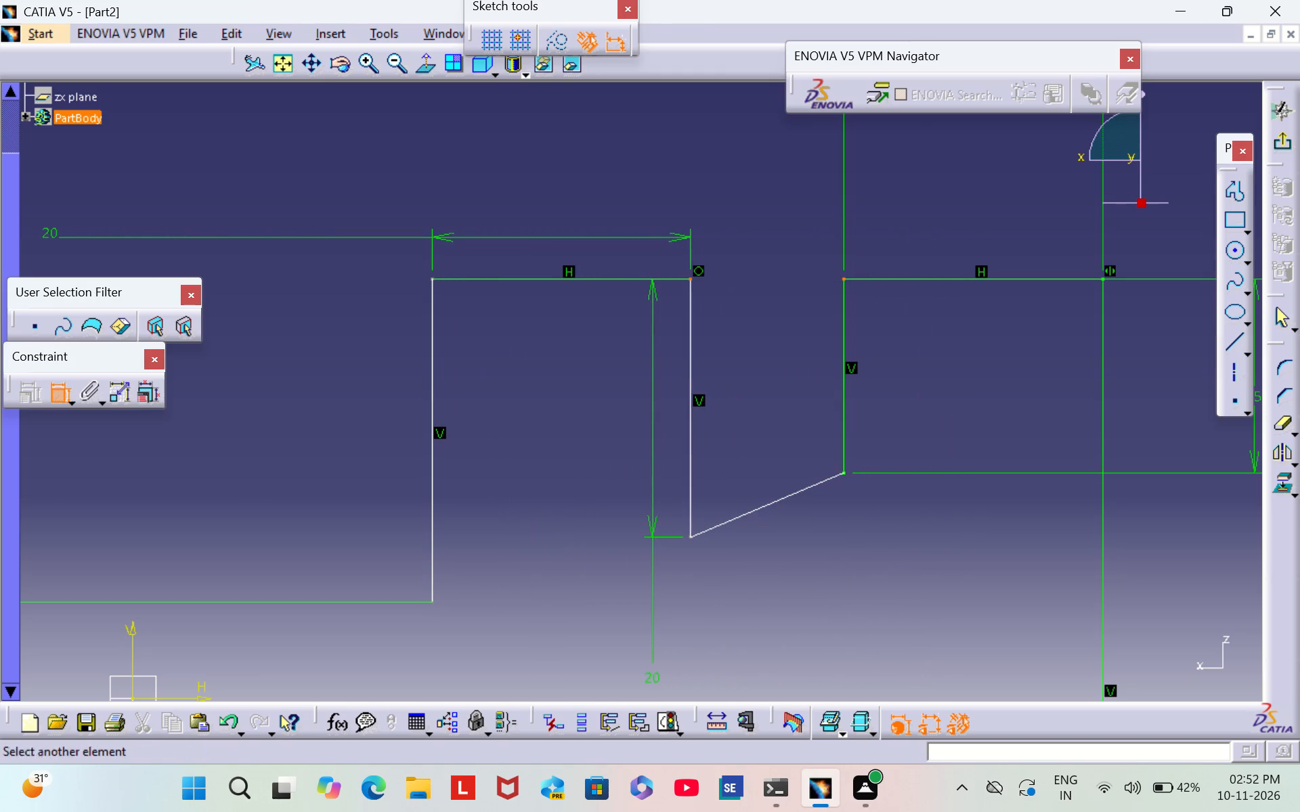
click(768, 265)
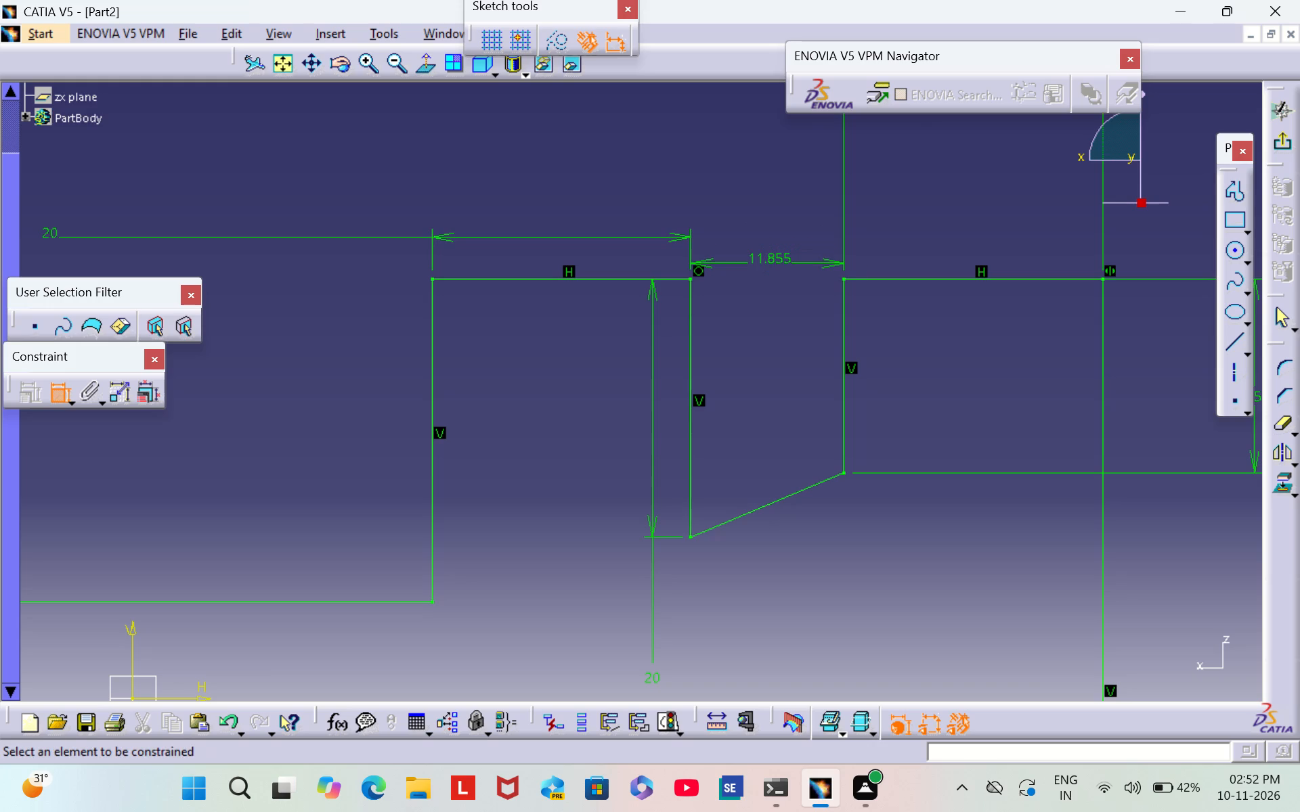
Exit the sketch to check the corrected profile in 3D, and reopen the sketch.
triple_click(400, 67)
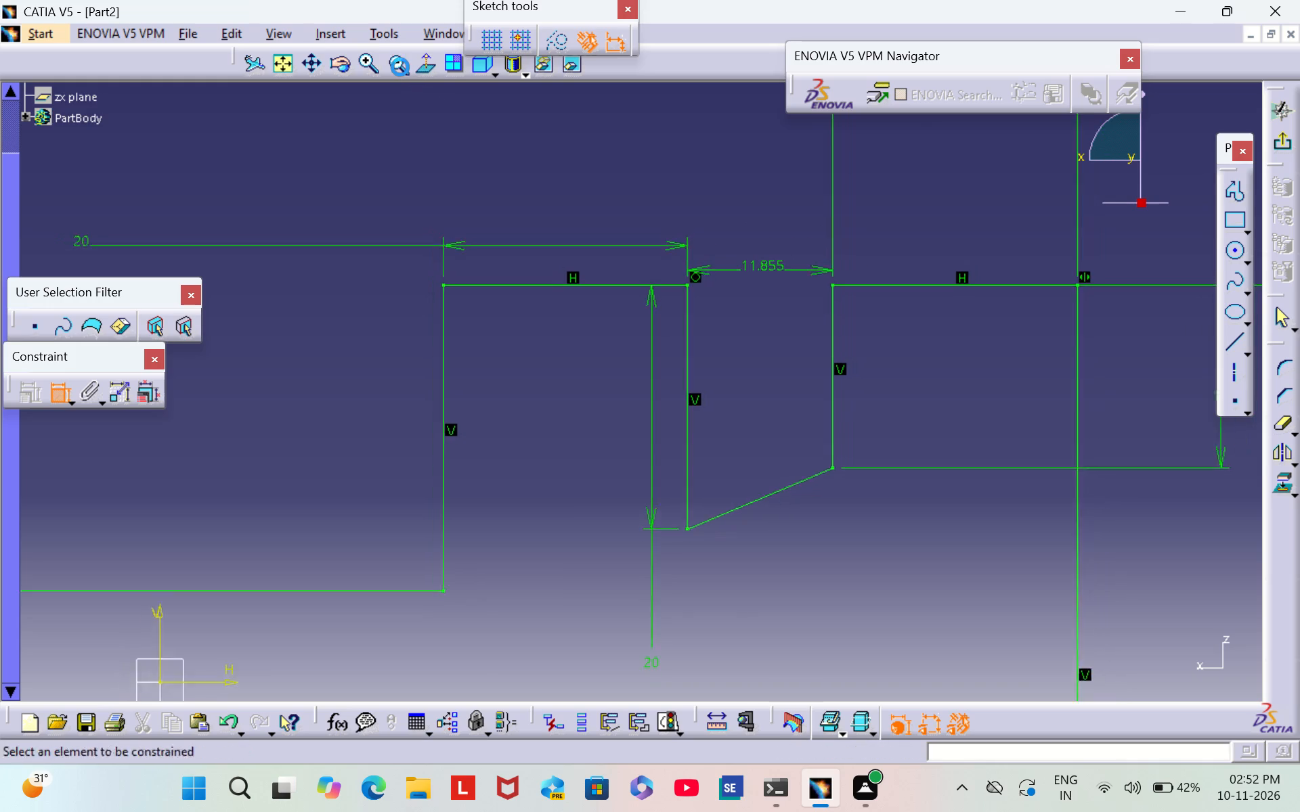
triple_click(400, 67)
double_click(400, 67)
click(400, 67)
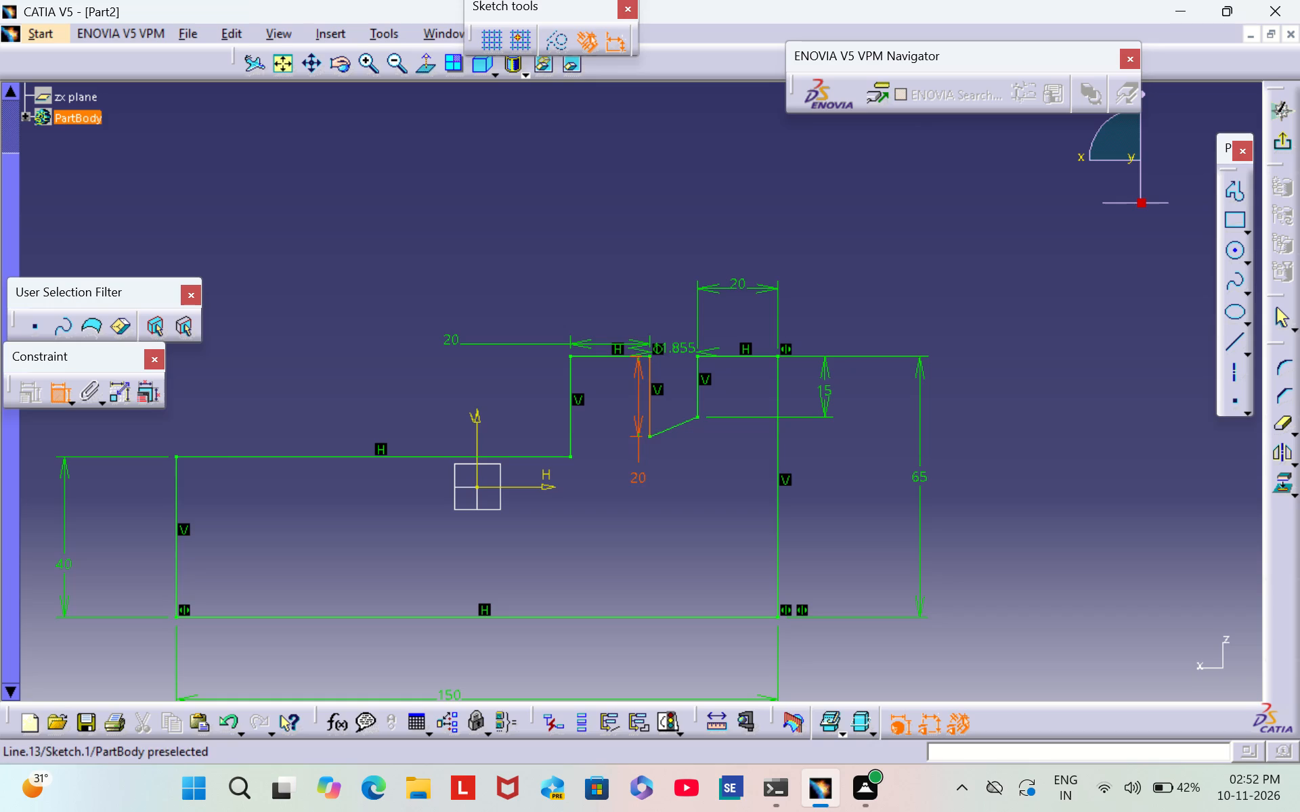
click(1287, 143)
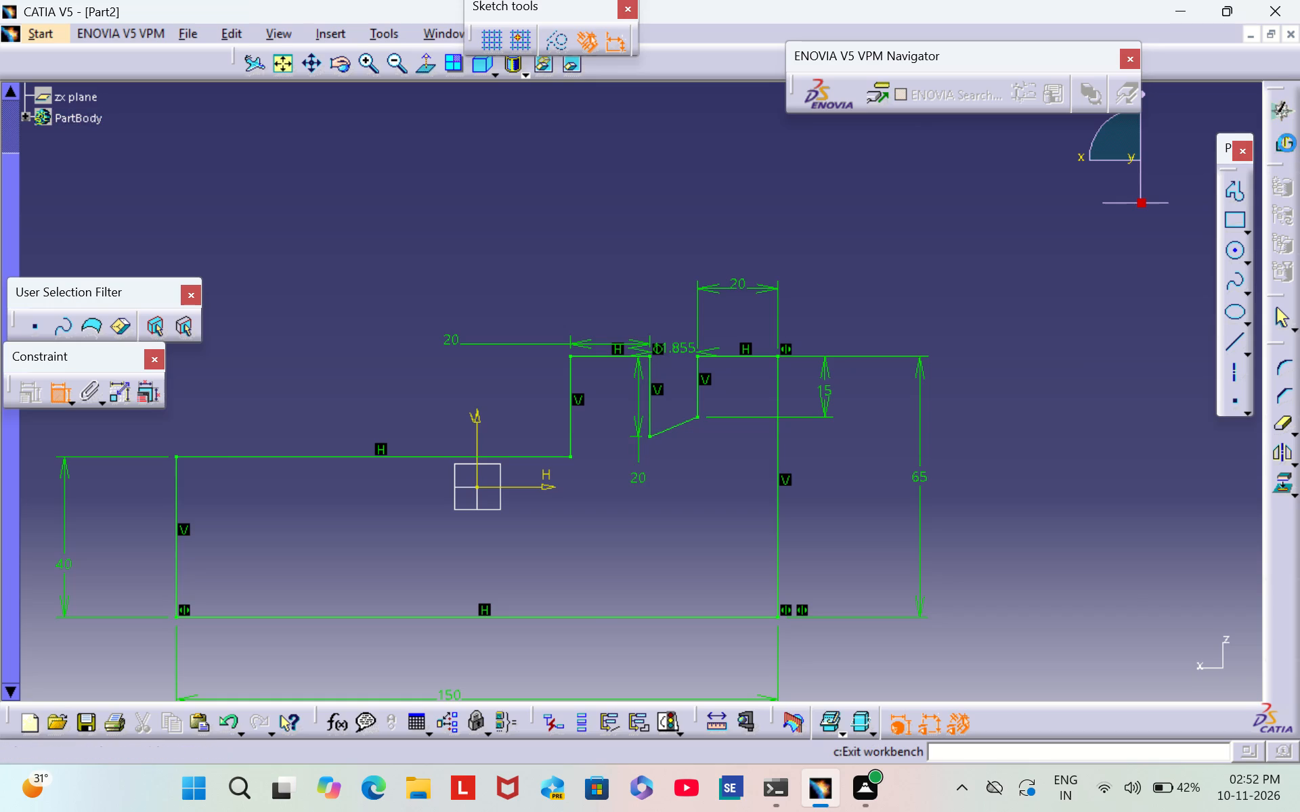
middle_drag(773, 499, 936, 300)
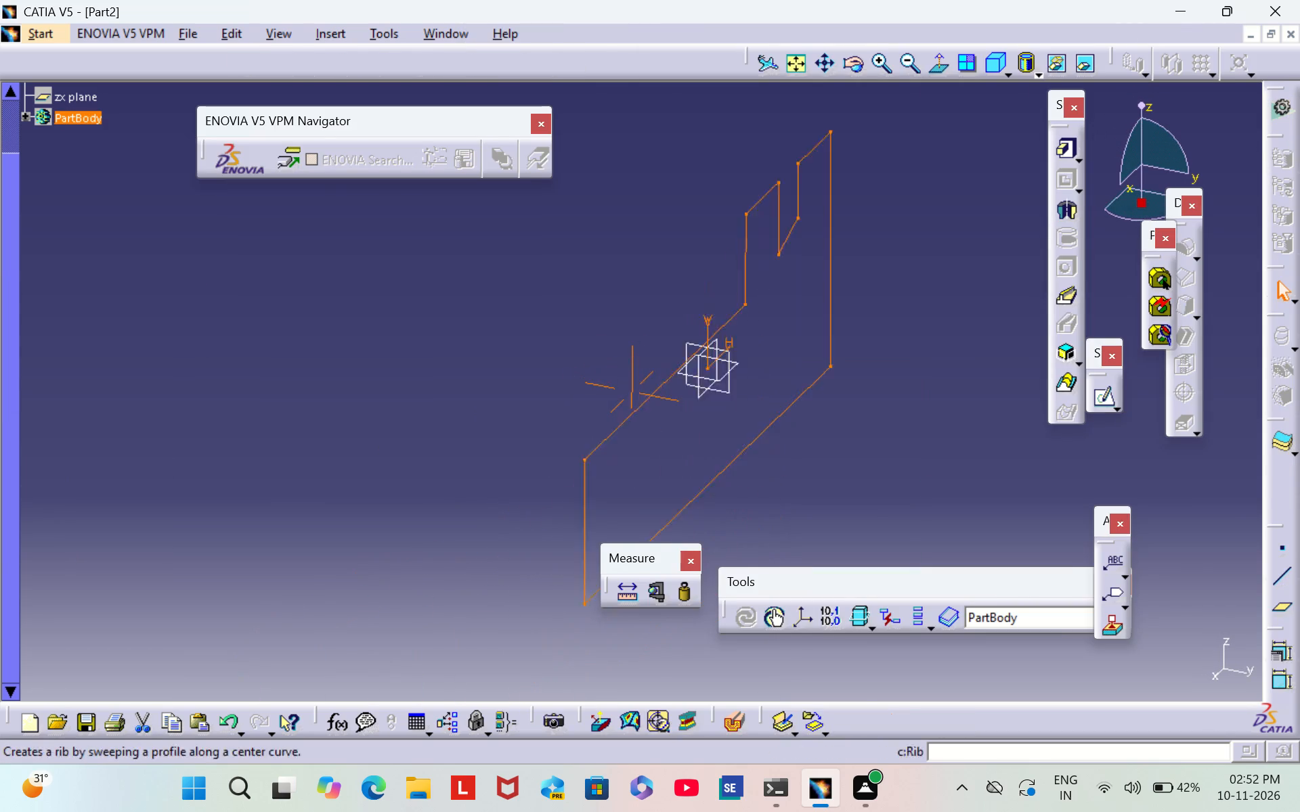
middle_drag(936, 300, 863, 373)
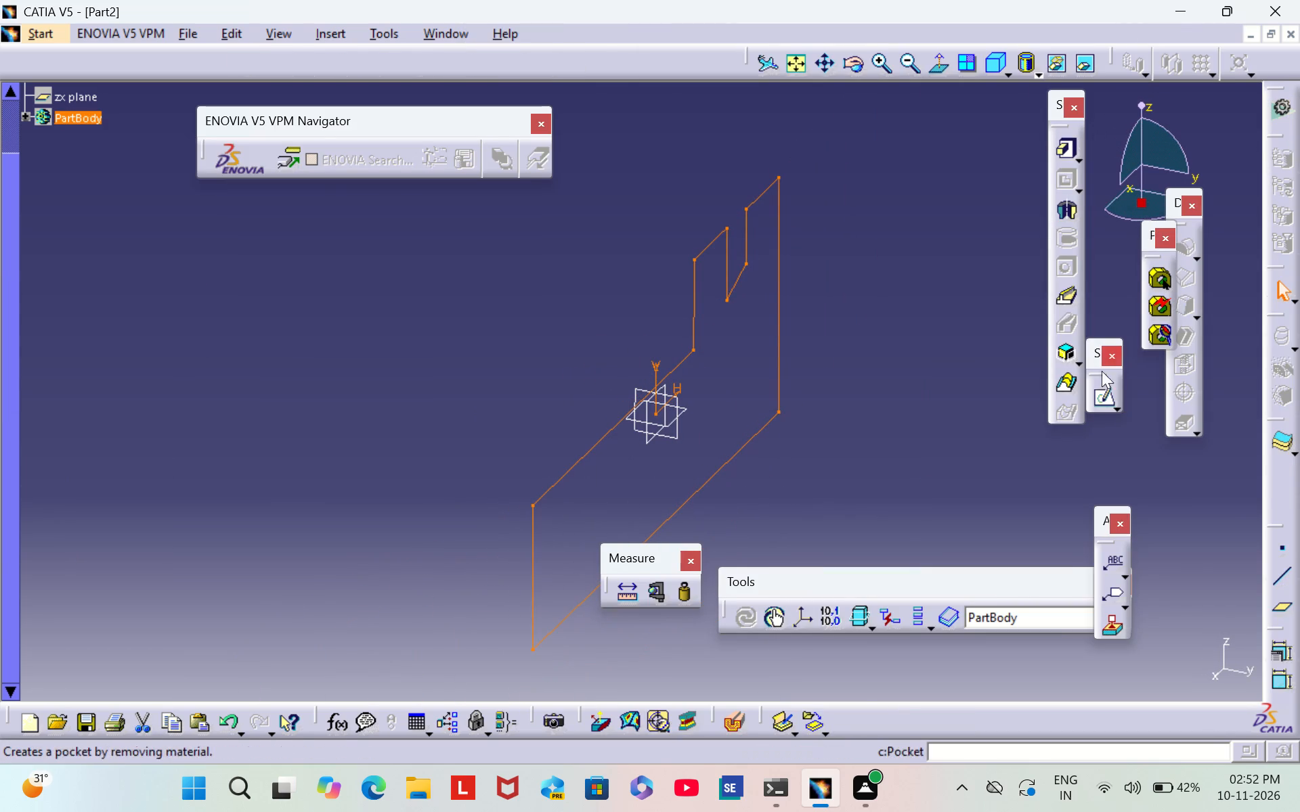
click(1098, 393)
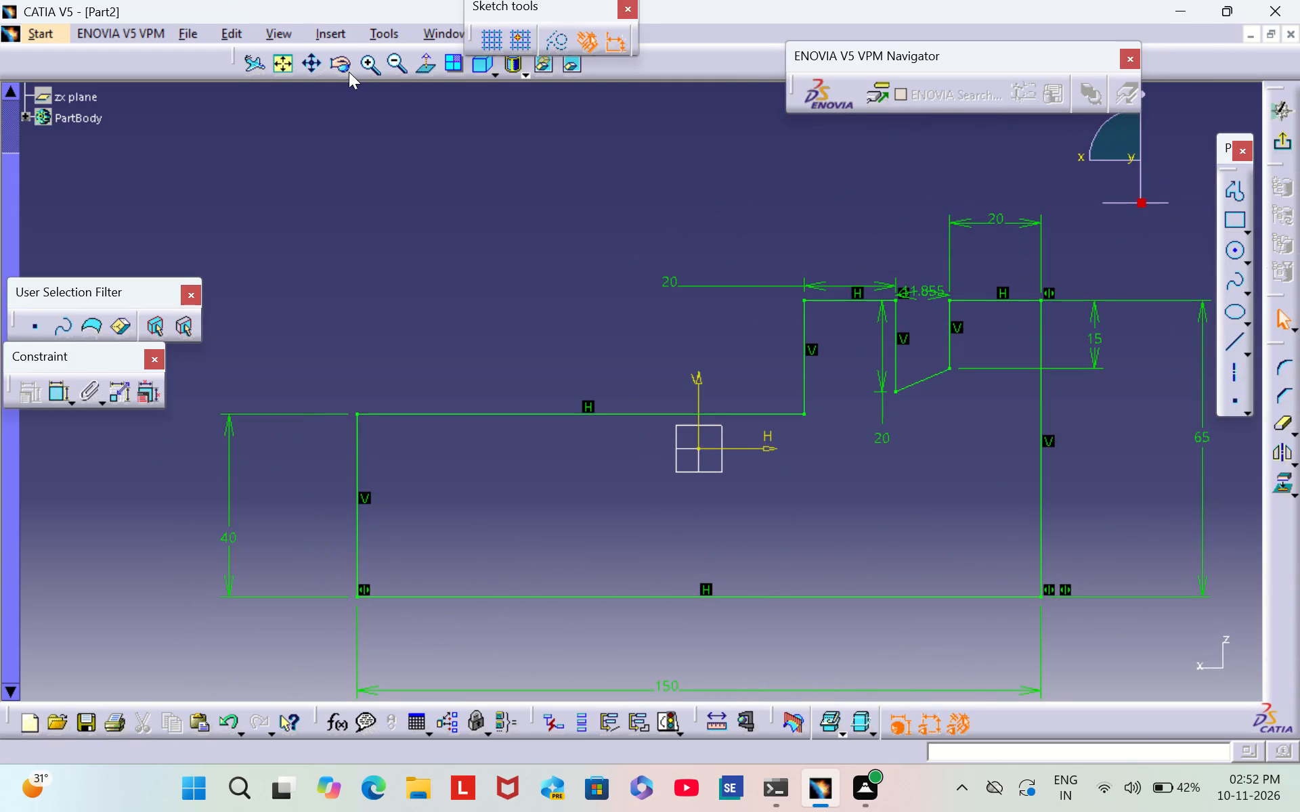
Examine the notch's opening width dimension and the dimensions and constraints of the whole profile.
click(370, 62)
middle_drag(1036, 463, 850, 505)
scroll(1036, 463, down, 1)
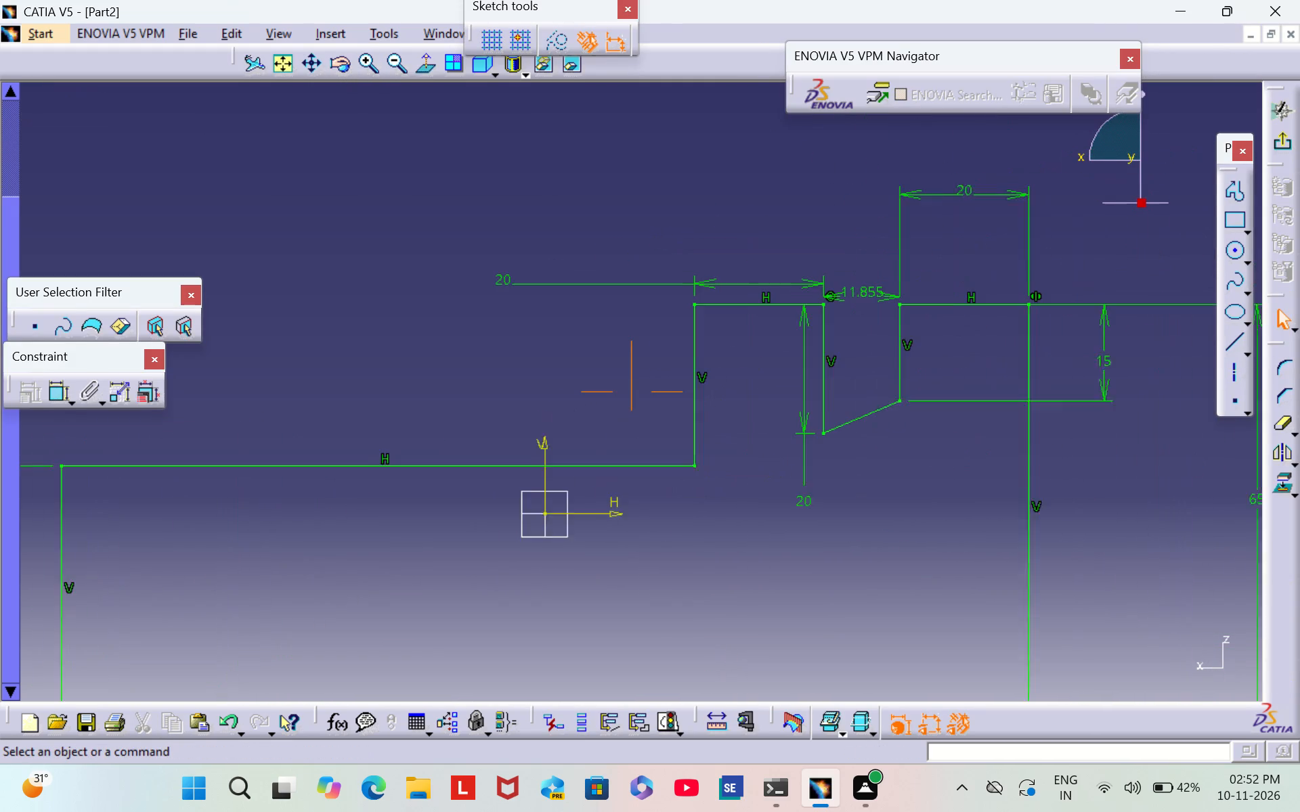
middle_drag(850, 505, 829, 504)
scroll(829, 504, down, 1)
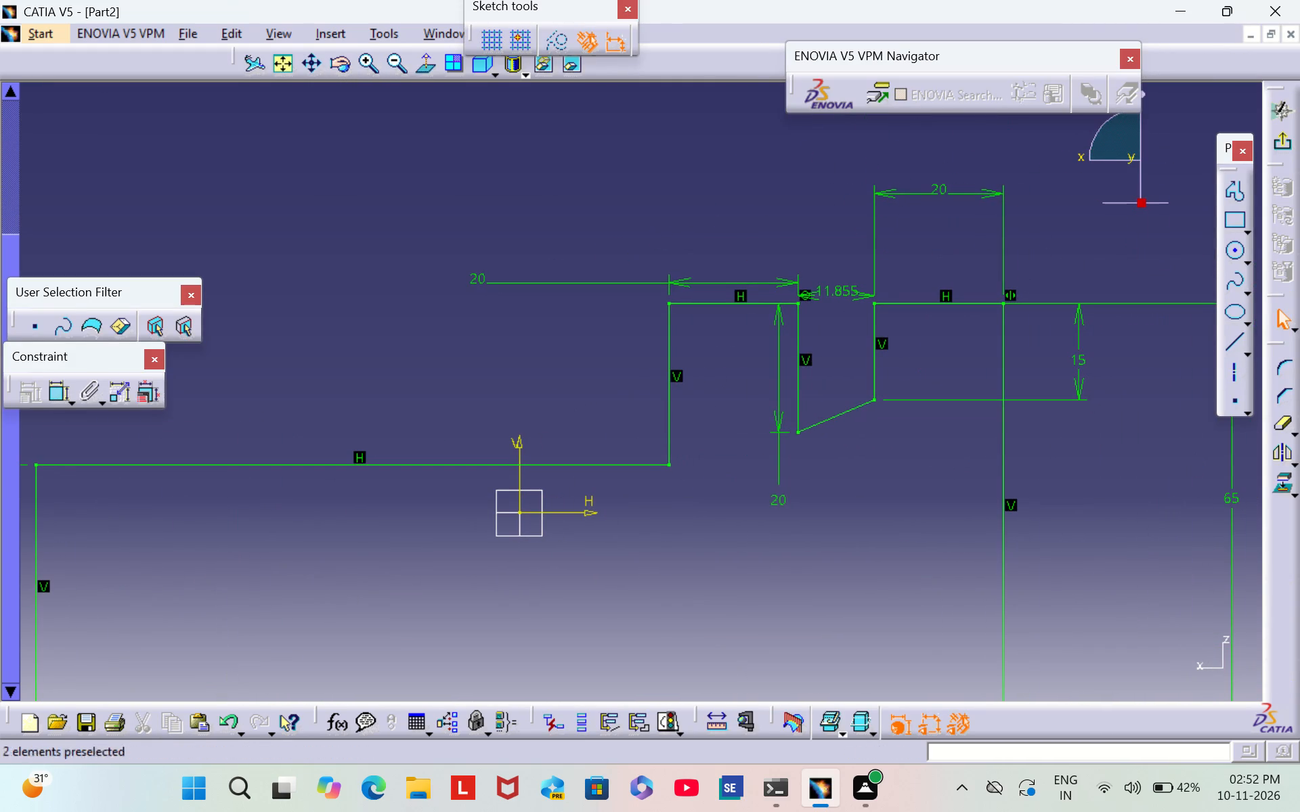
right_click(834, 289)
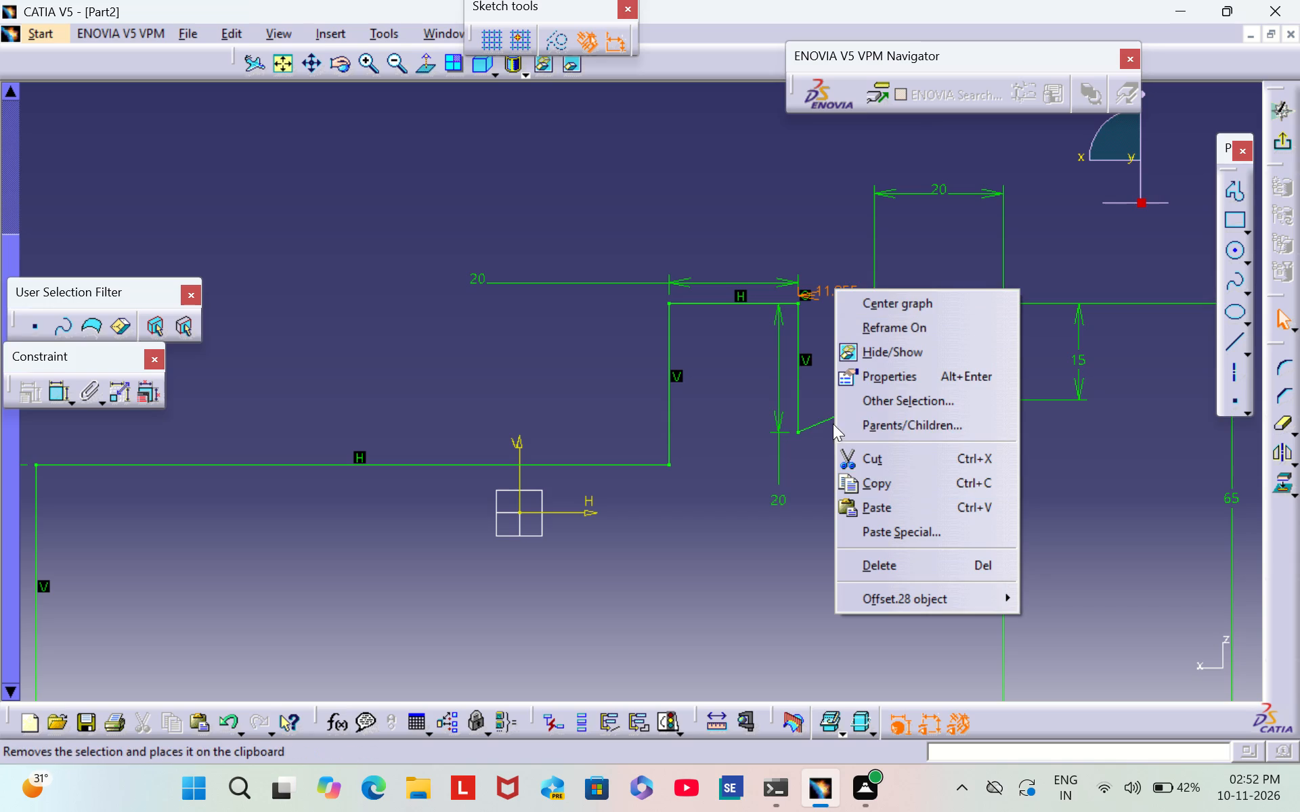
click(583, 317)
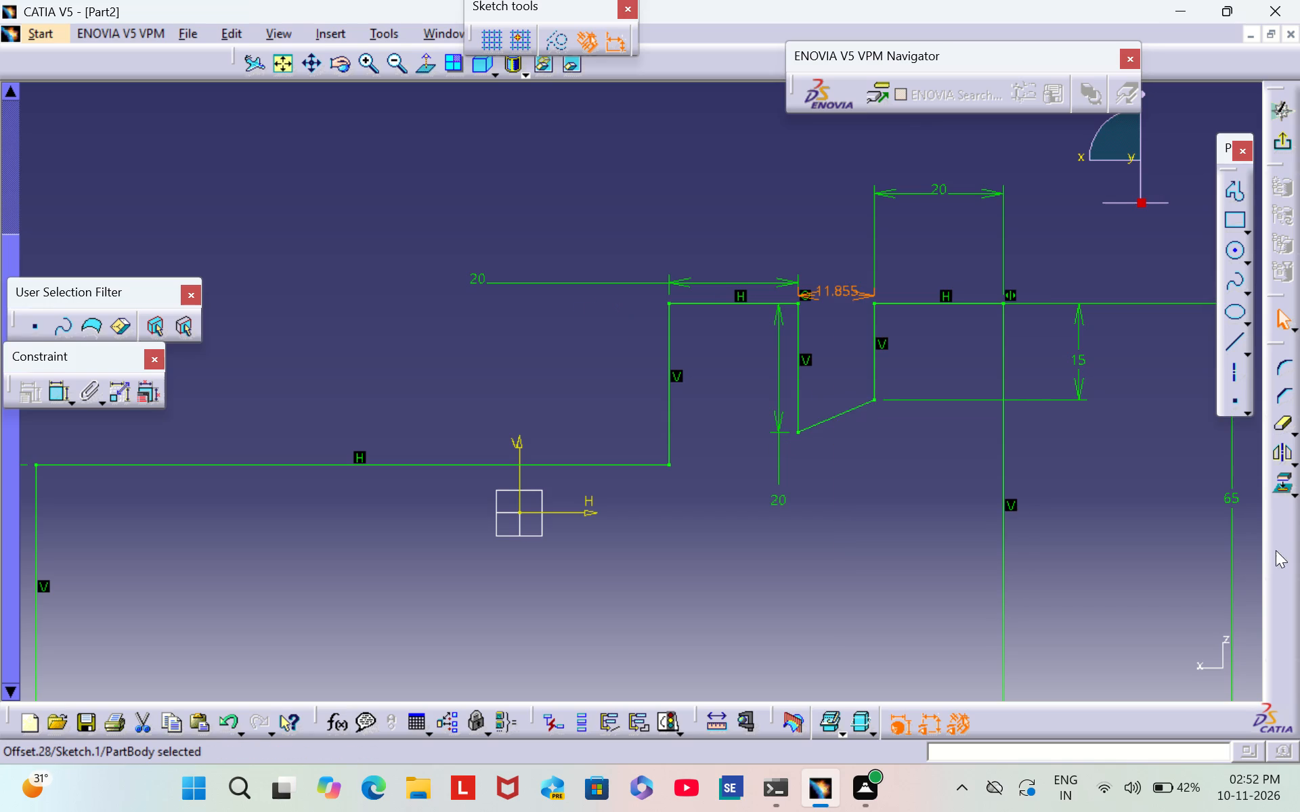
click(1125, 517)
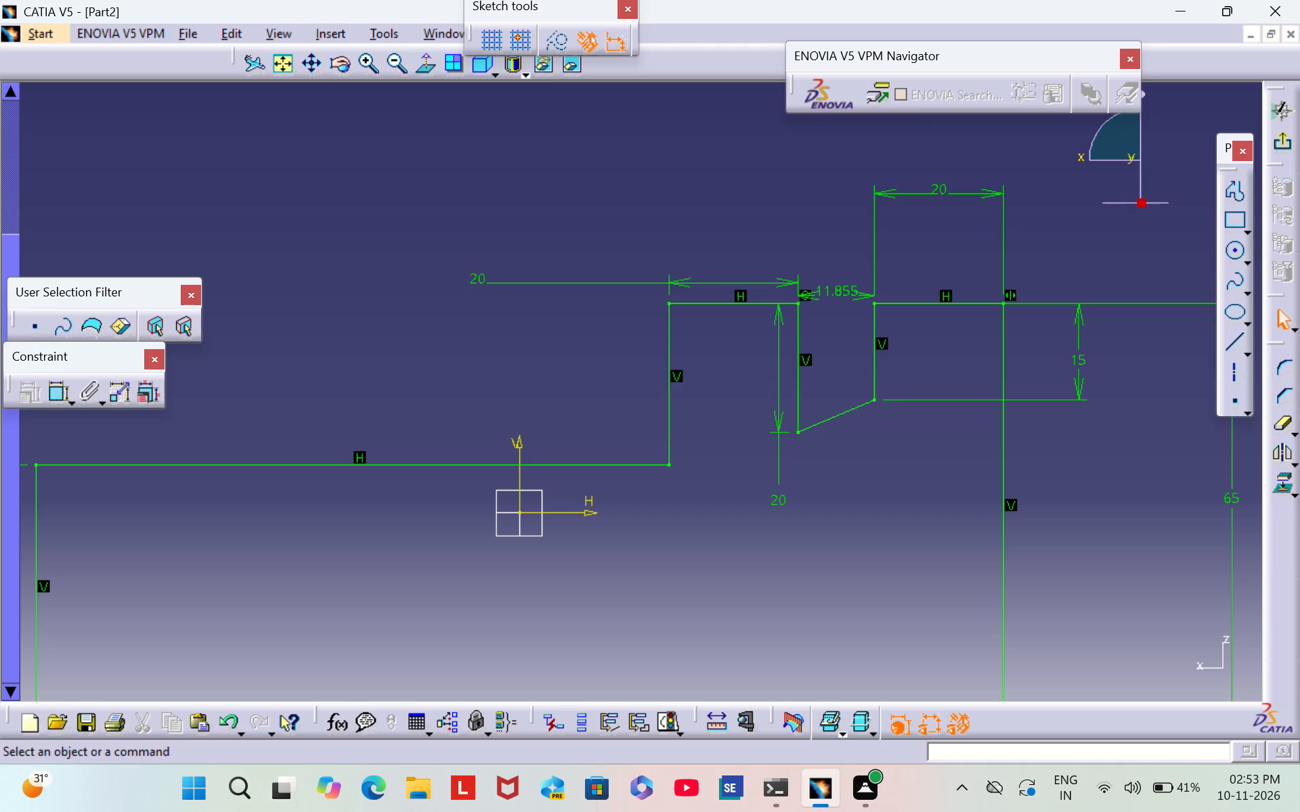
middle_drag(850, 526, 1016, 337)
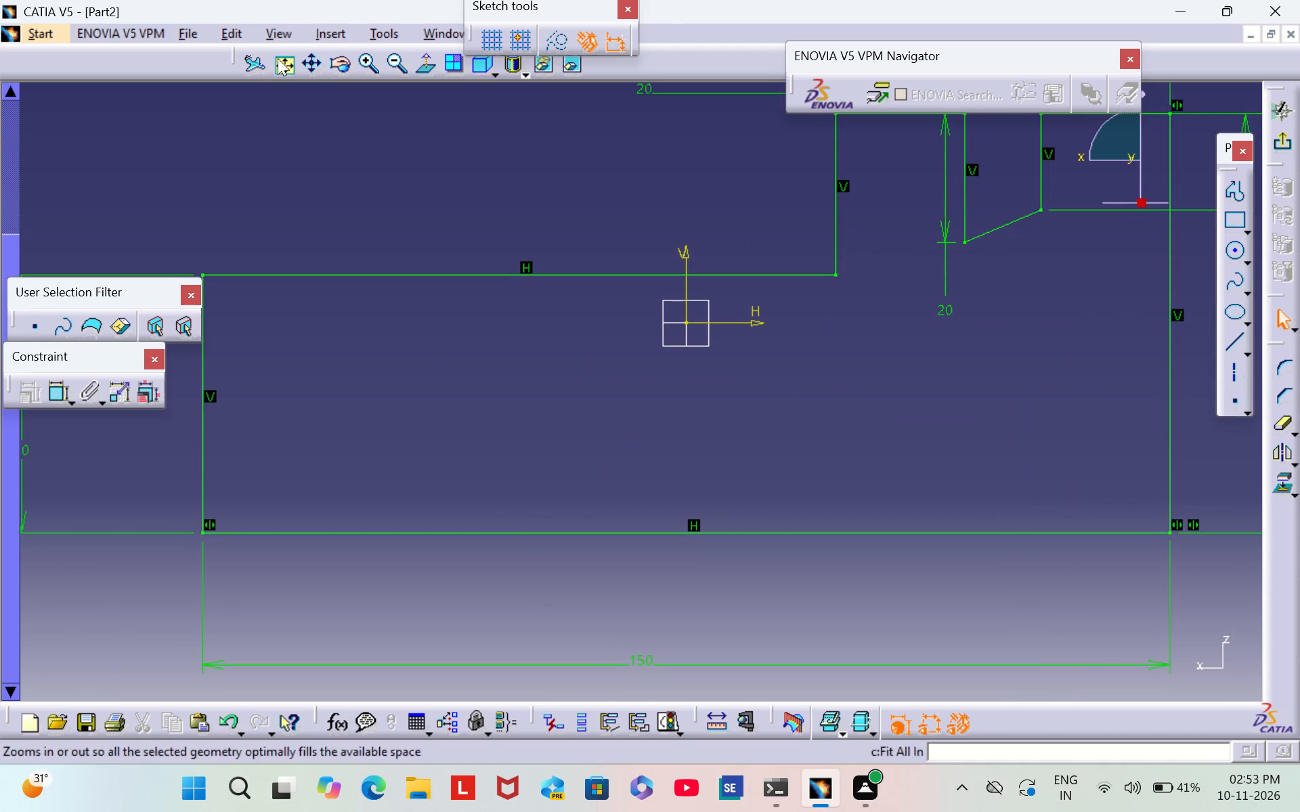
click(395, 60)
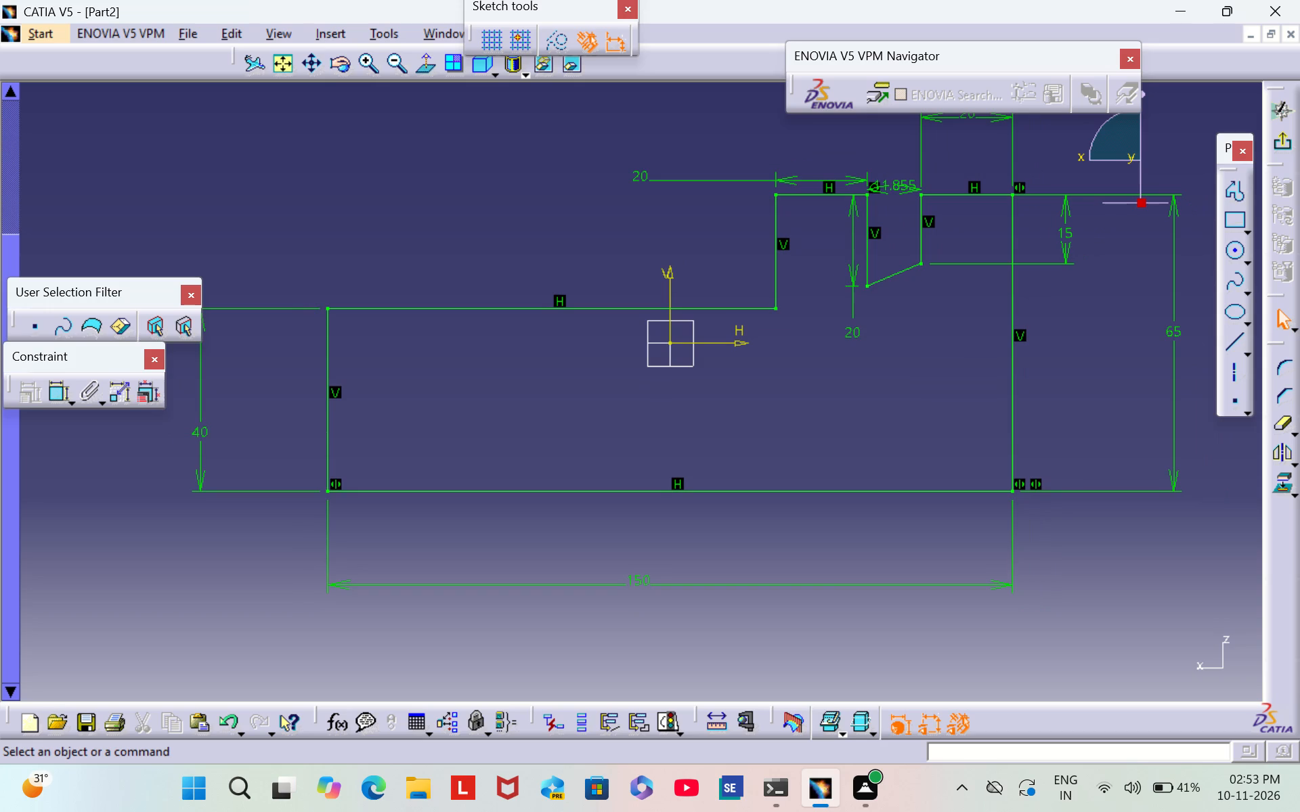
click(394, 64)
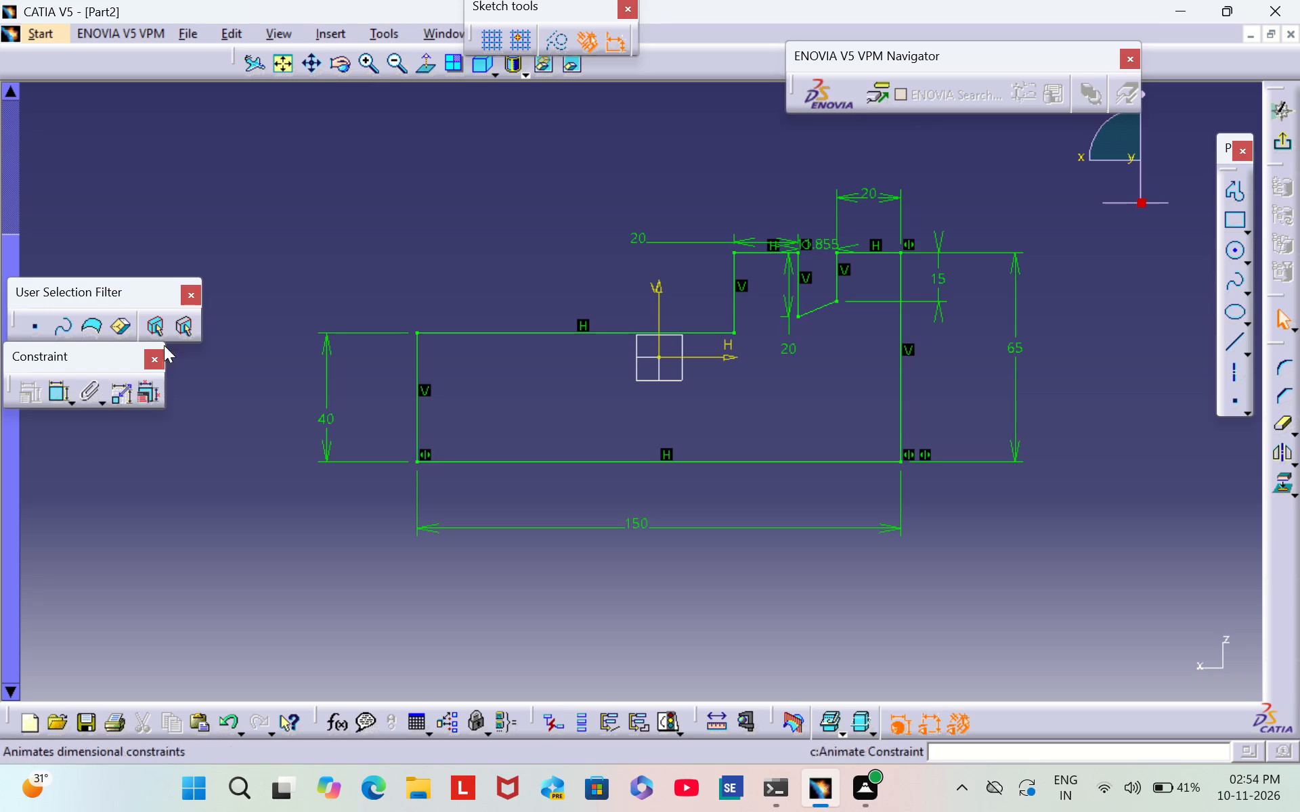
triple_click(371, 70)
click(371, 70)
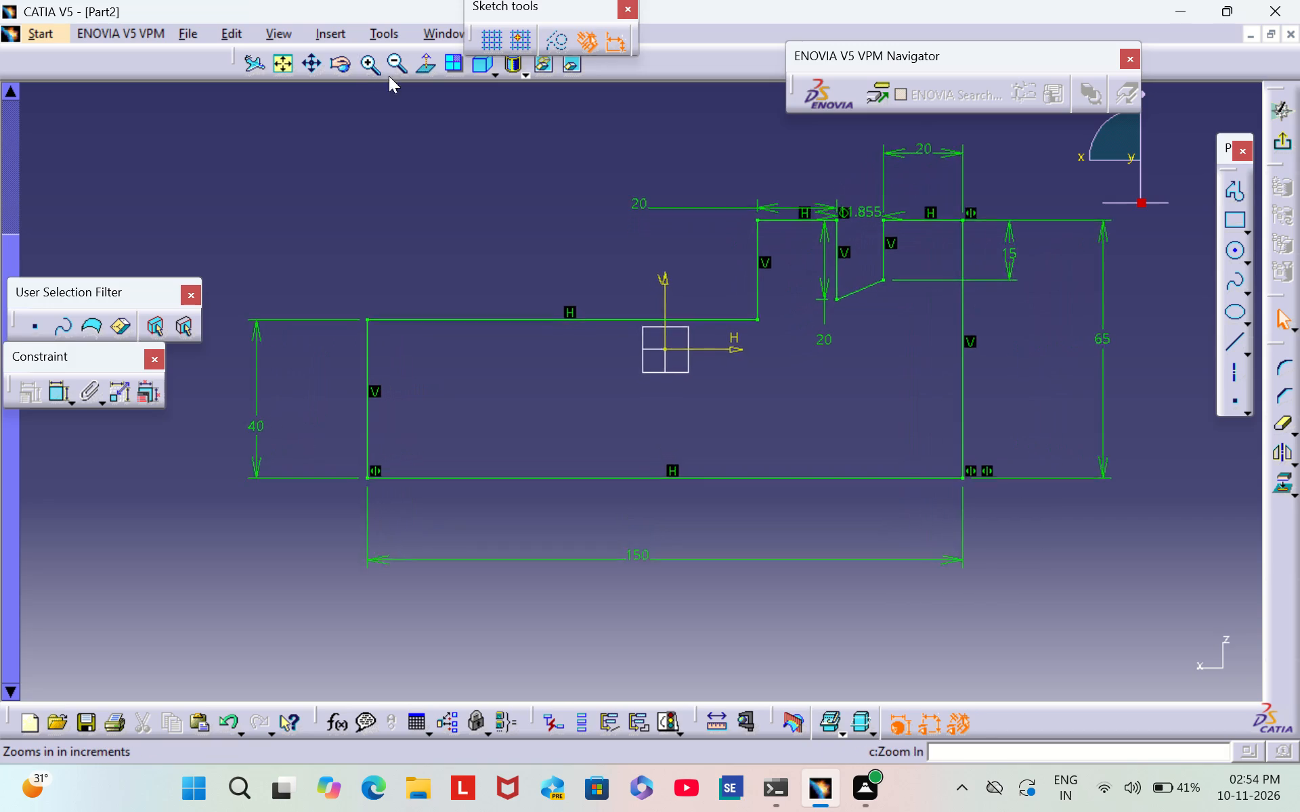
middle_drag(905, 327, 766, 481)
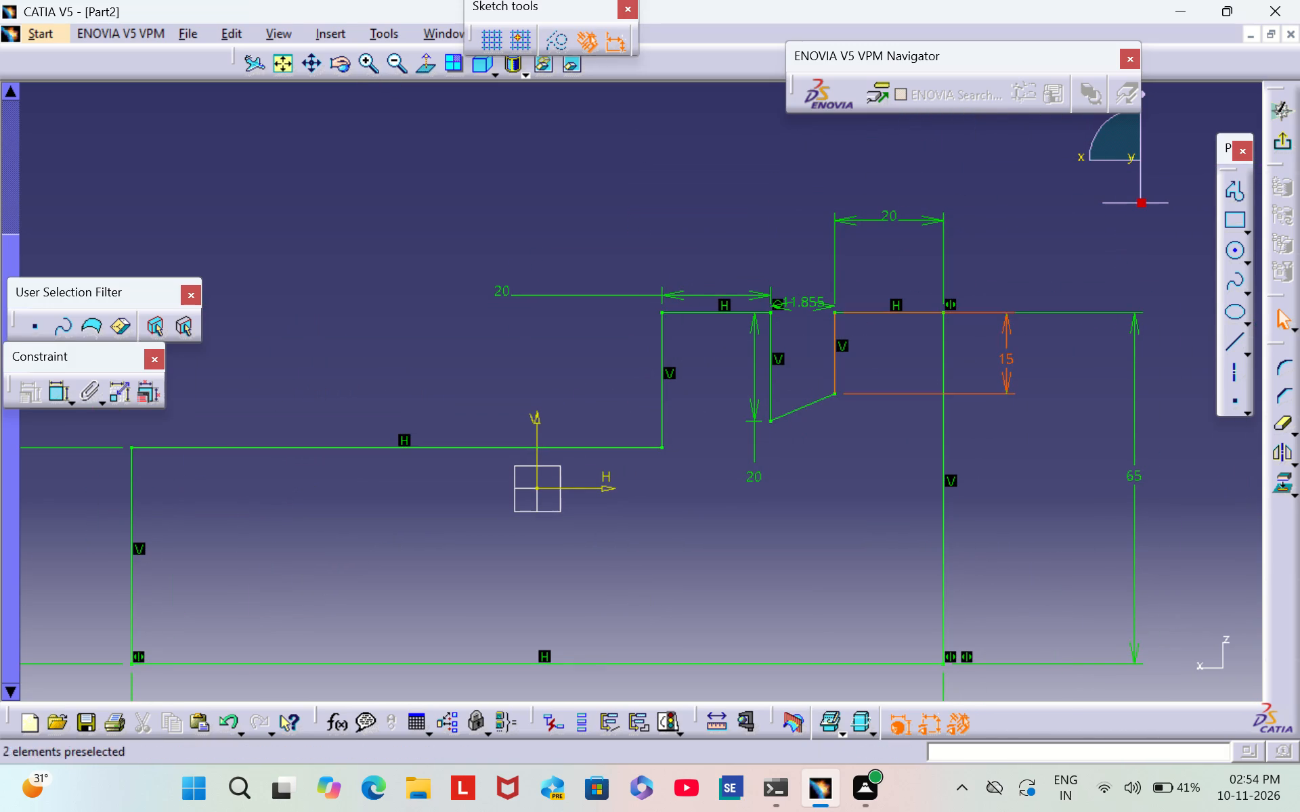
Exit the sketch and pad the stepped profile 100 mm in the reversed direction.
click(1286, 139)
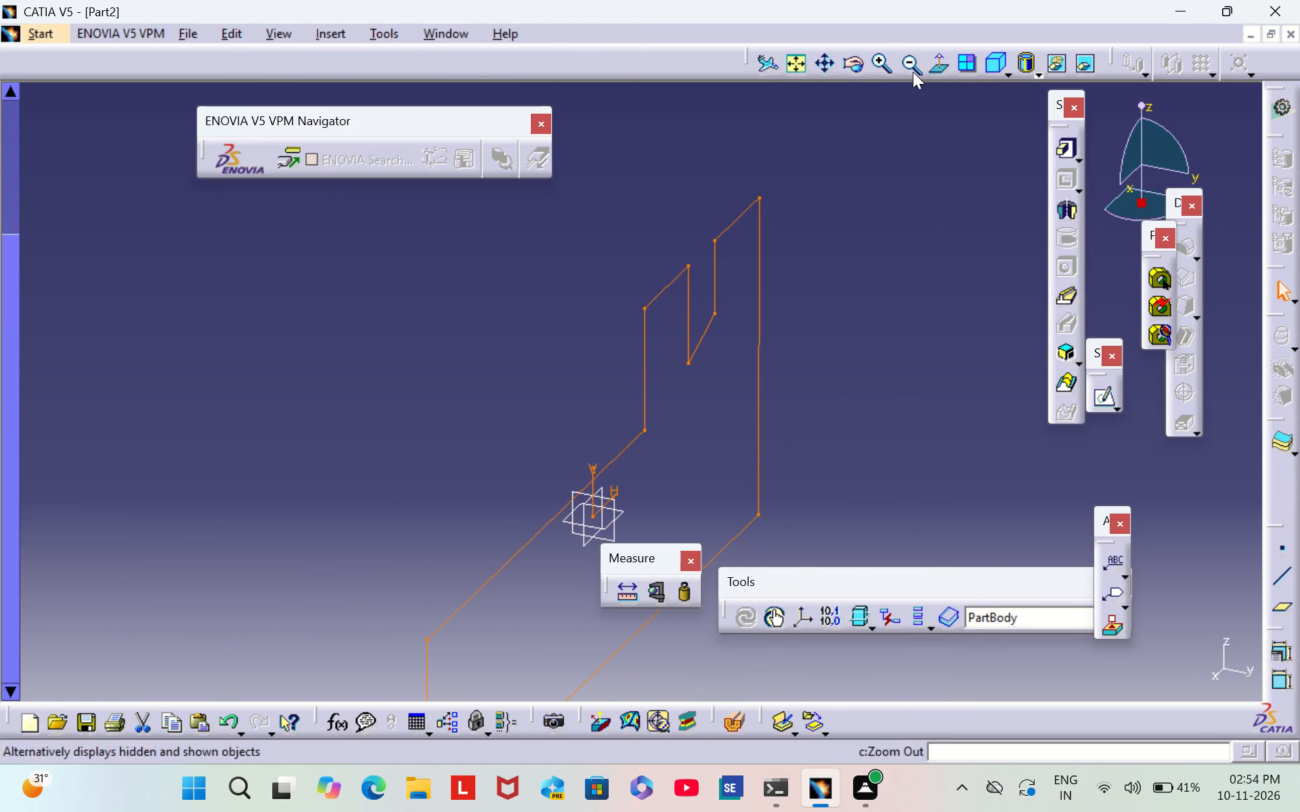
click(913, 71)
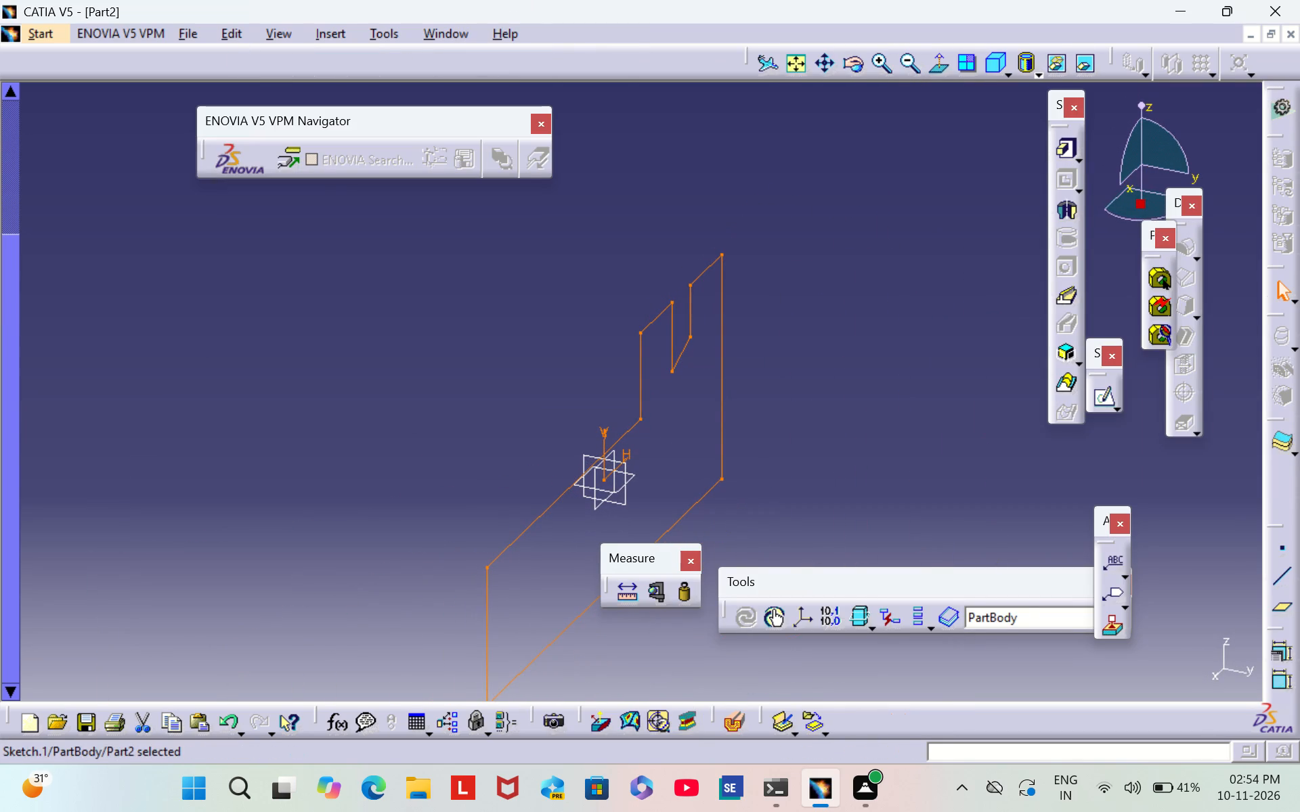
click(907, 77)
click(1063, 150)
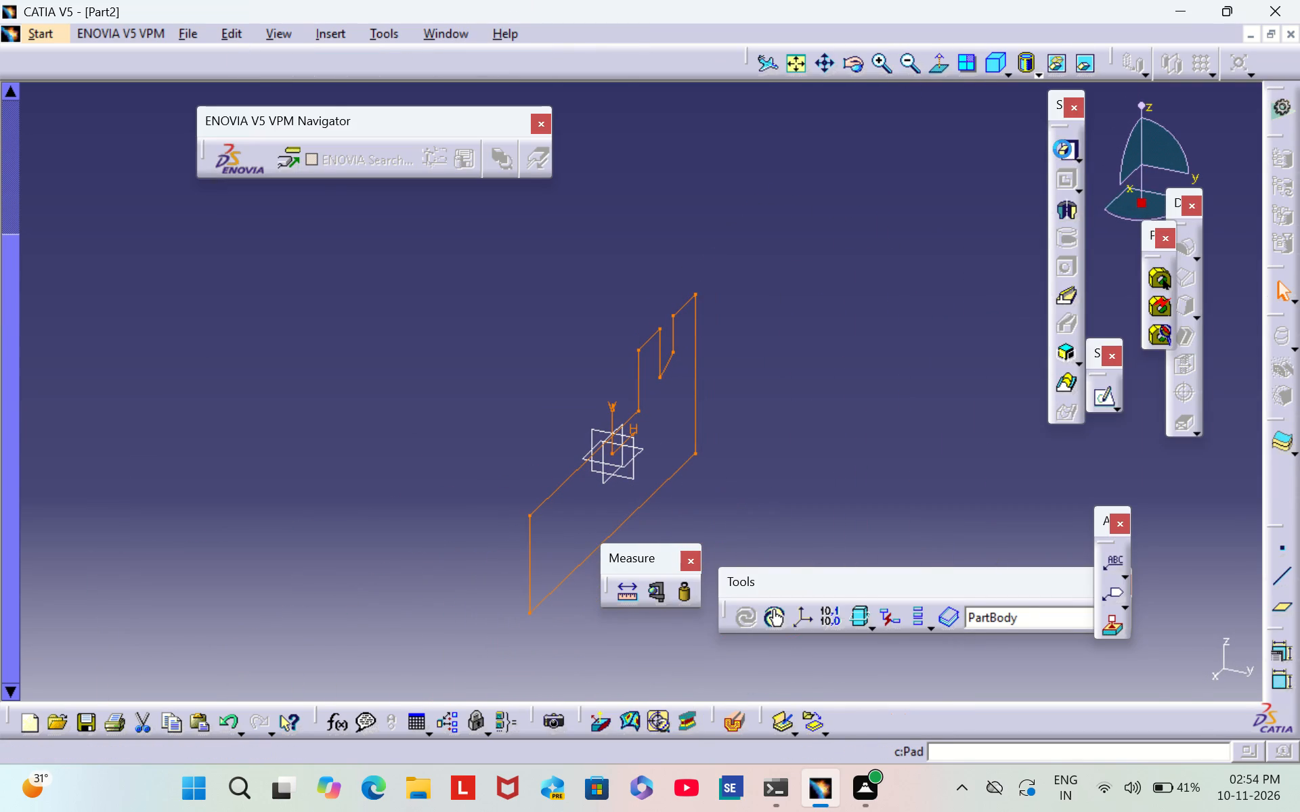
click(1057, 596)
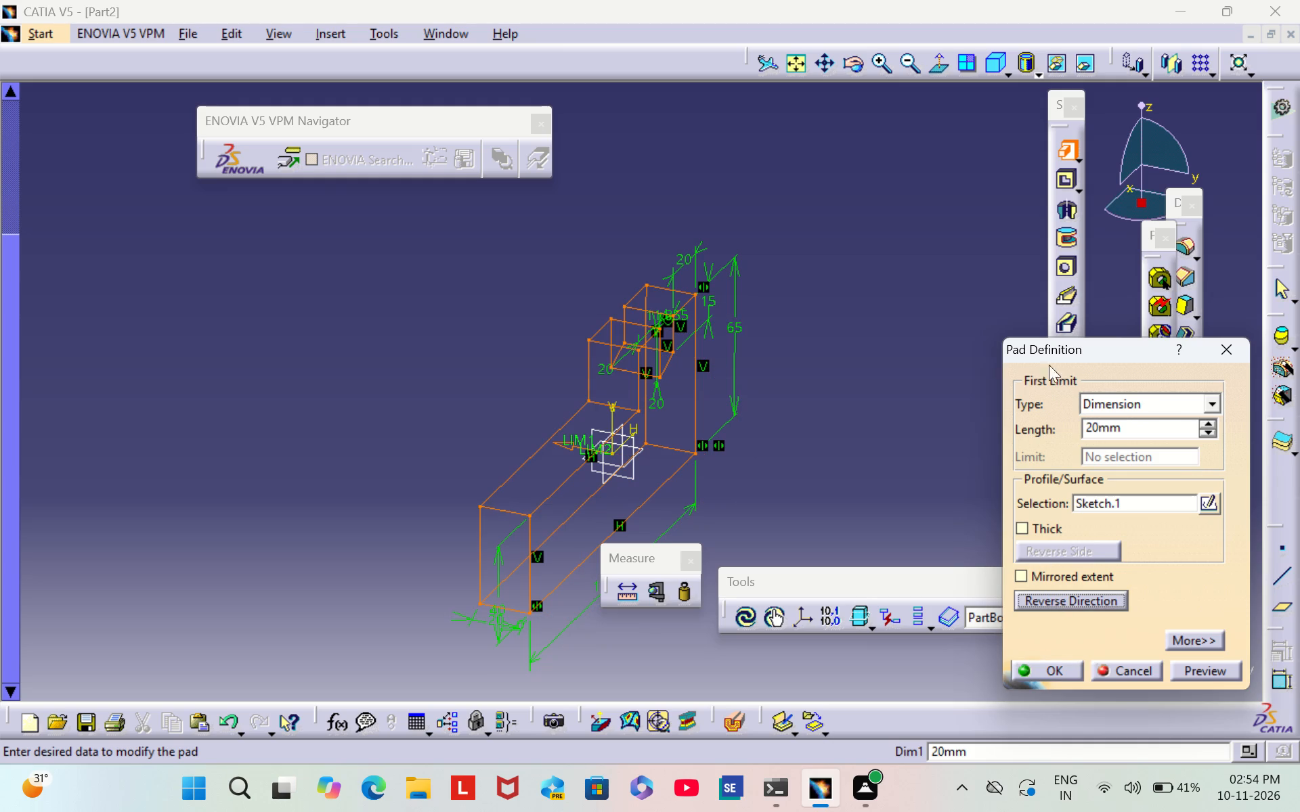
click(1138, 424)
key(BackSpace)
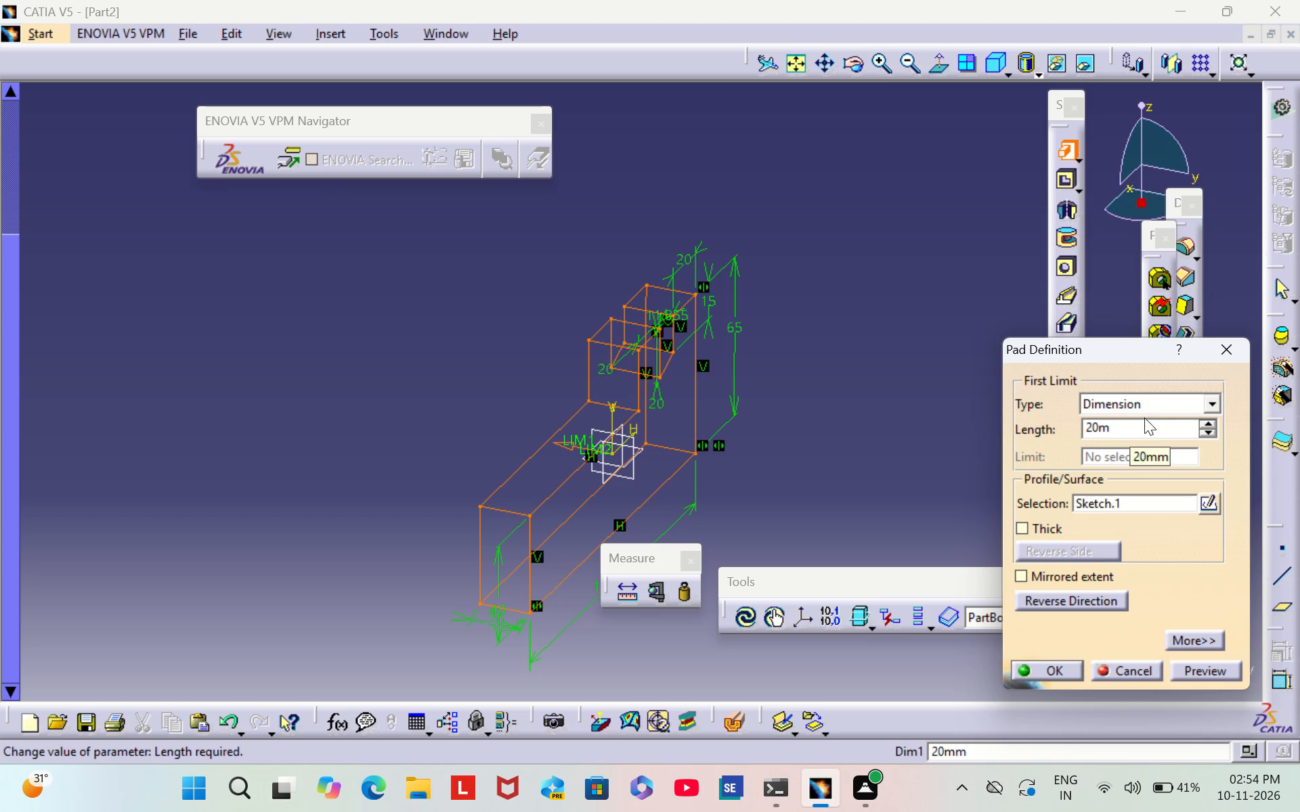
key(BackSpace)
key(BackSpace)
key(BackSpace)
key(BackSpace)
key(1)
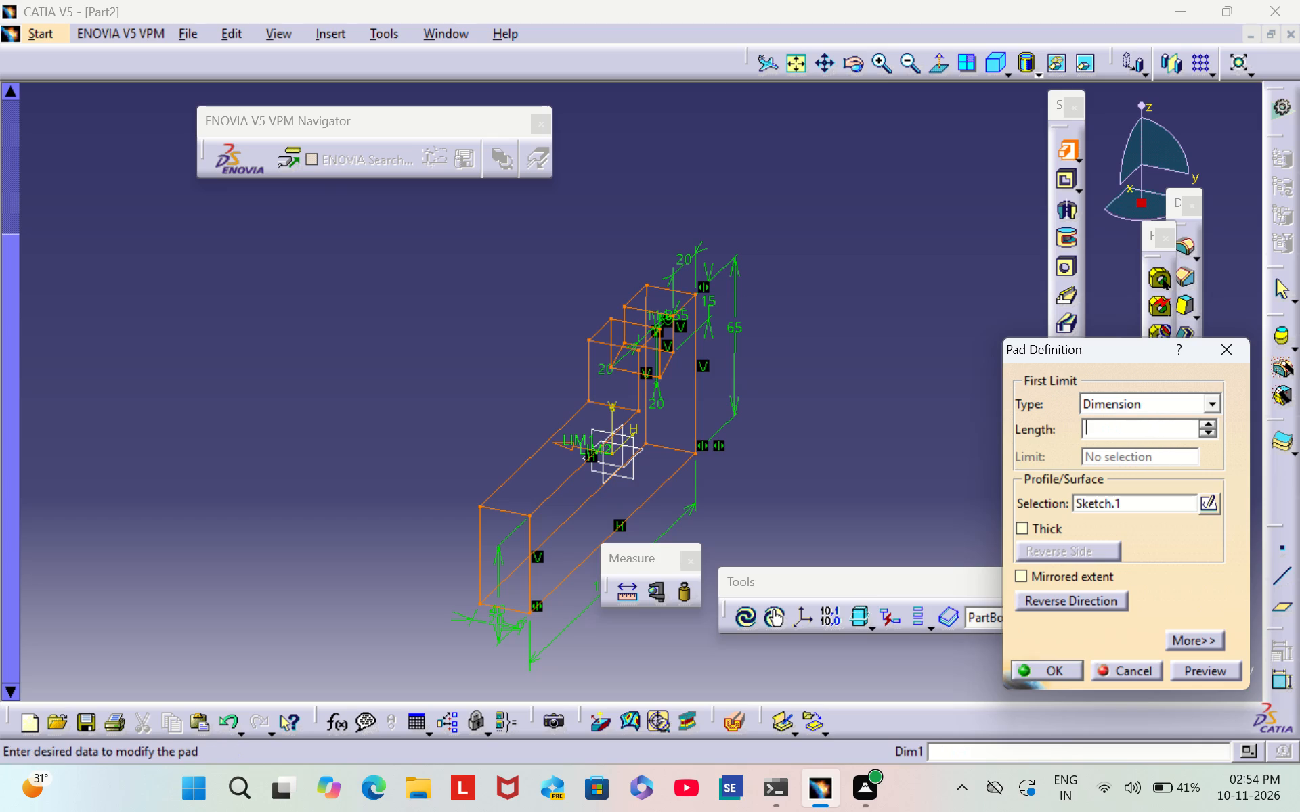
text(00)
click(1056, 667)
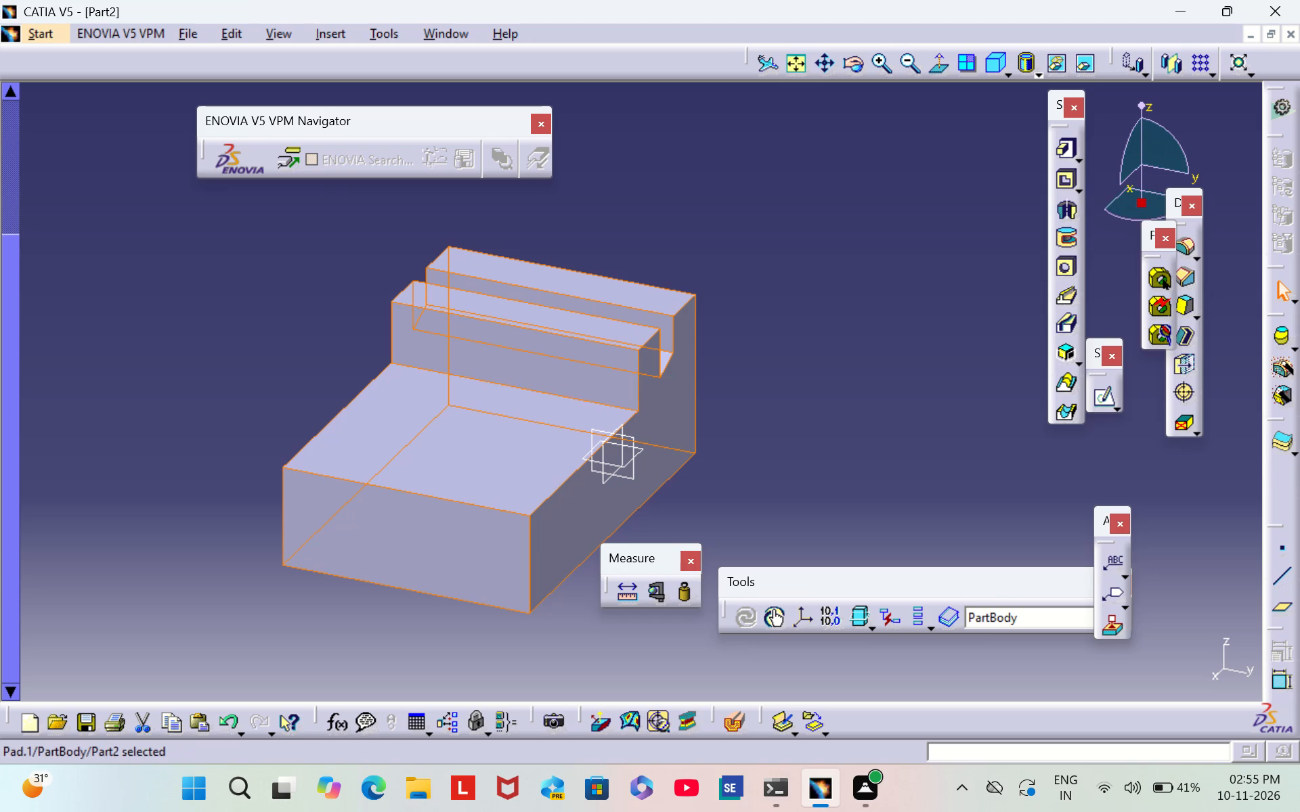
Open a sketch on the block's vertical front face at the low end and project the face's bottom edge into it.
middle_drag(806, 476, 1064, 390)
scroll(911, 448, down, 1)
click(422, 404)
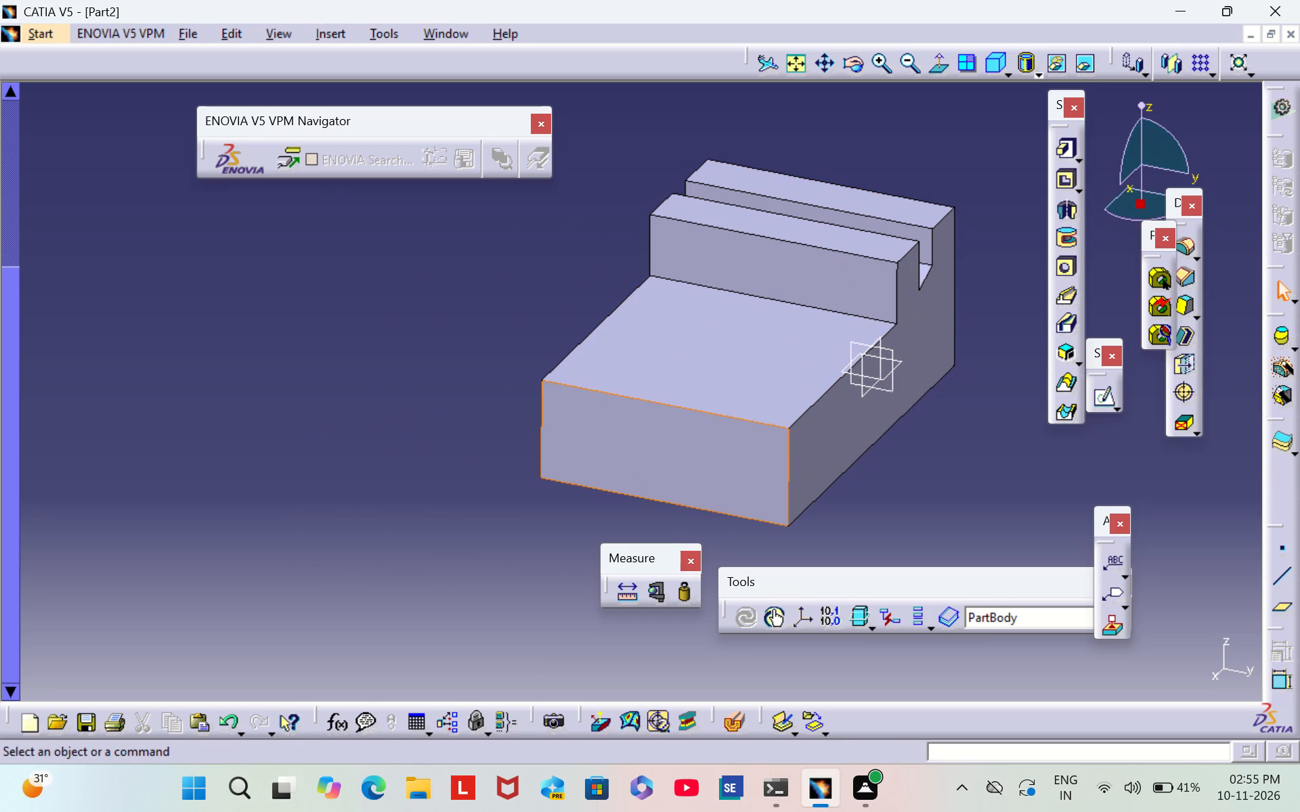
click(680, 461)
click(1105, 397)
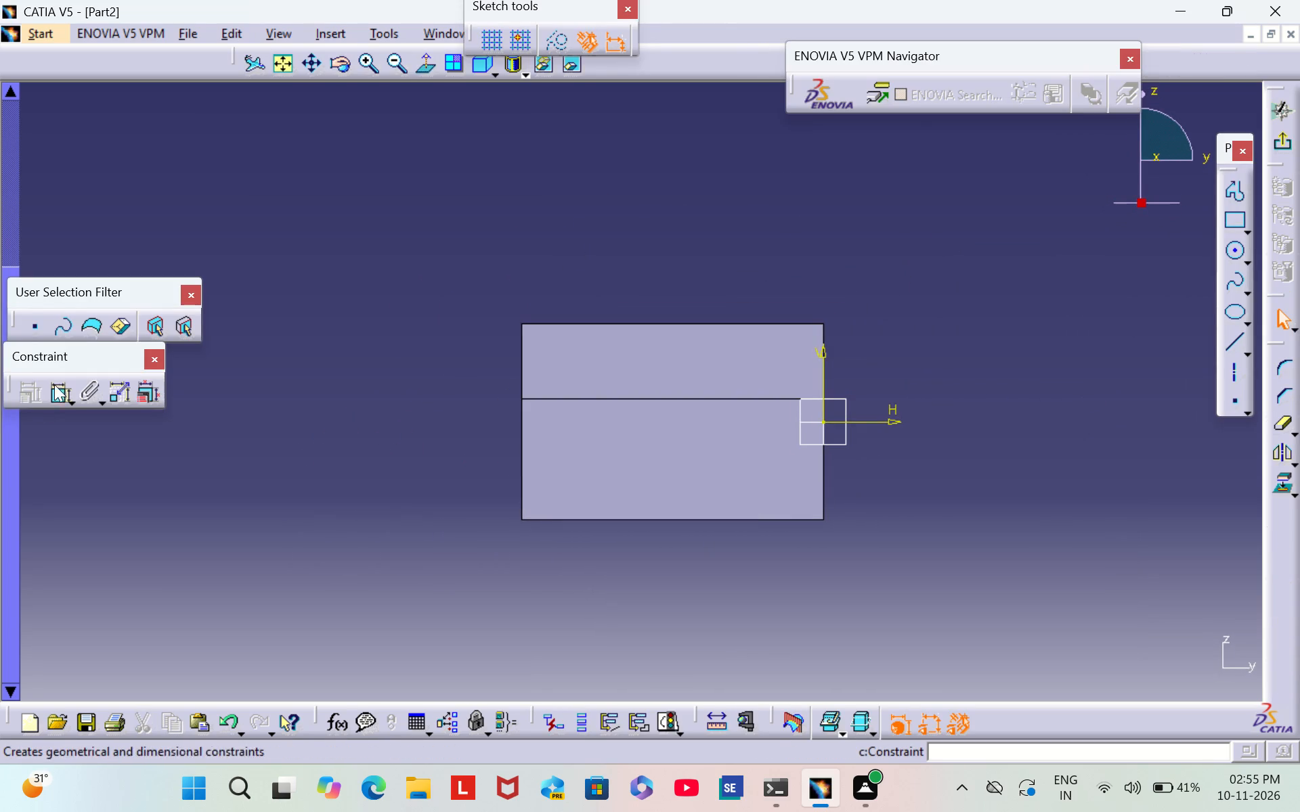
double_click(1279, 482)
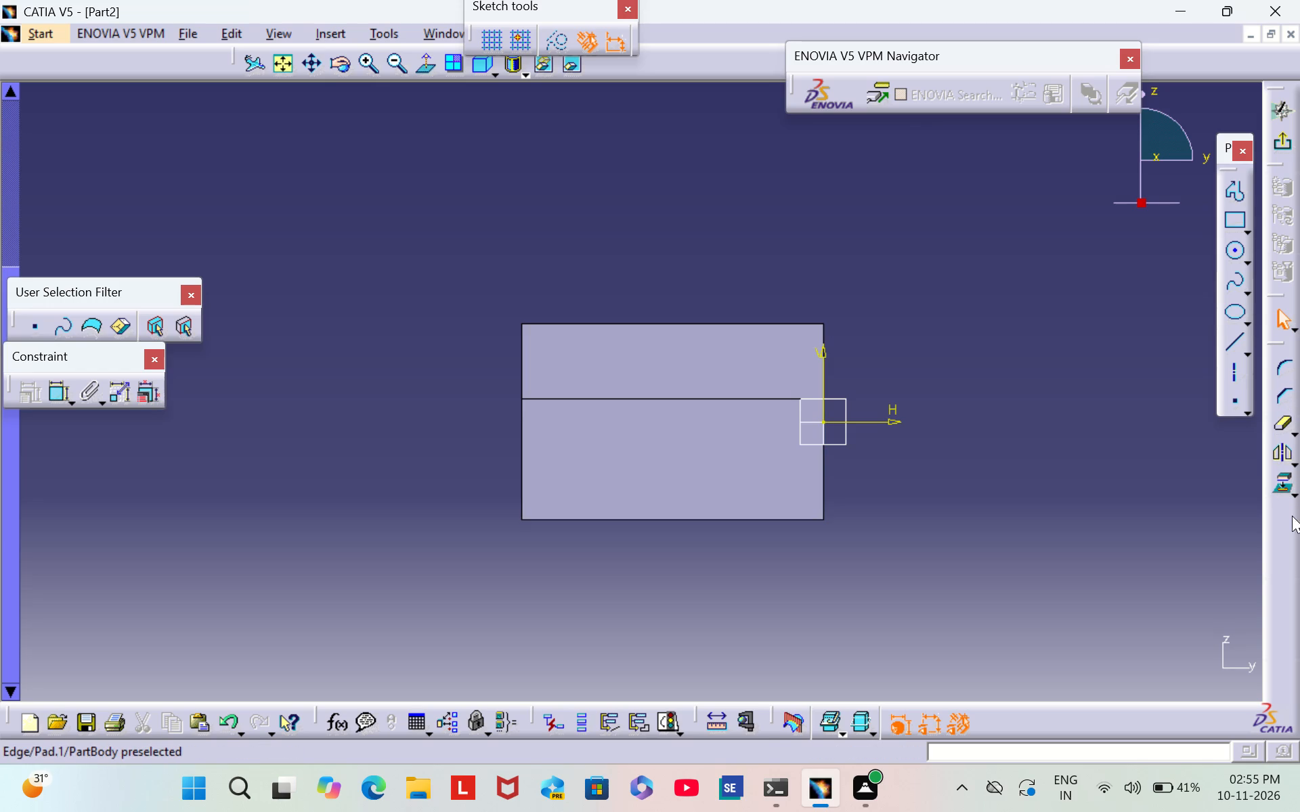
double_click(1280, 480)
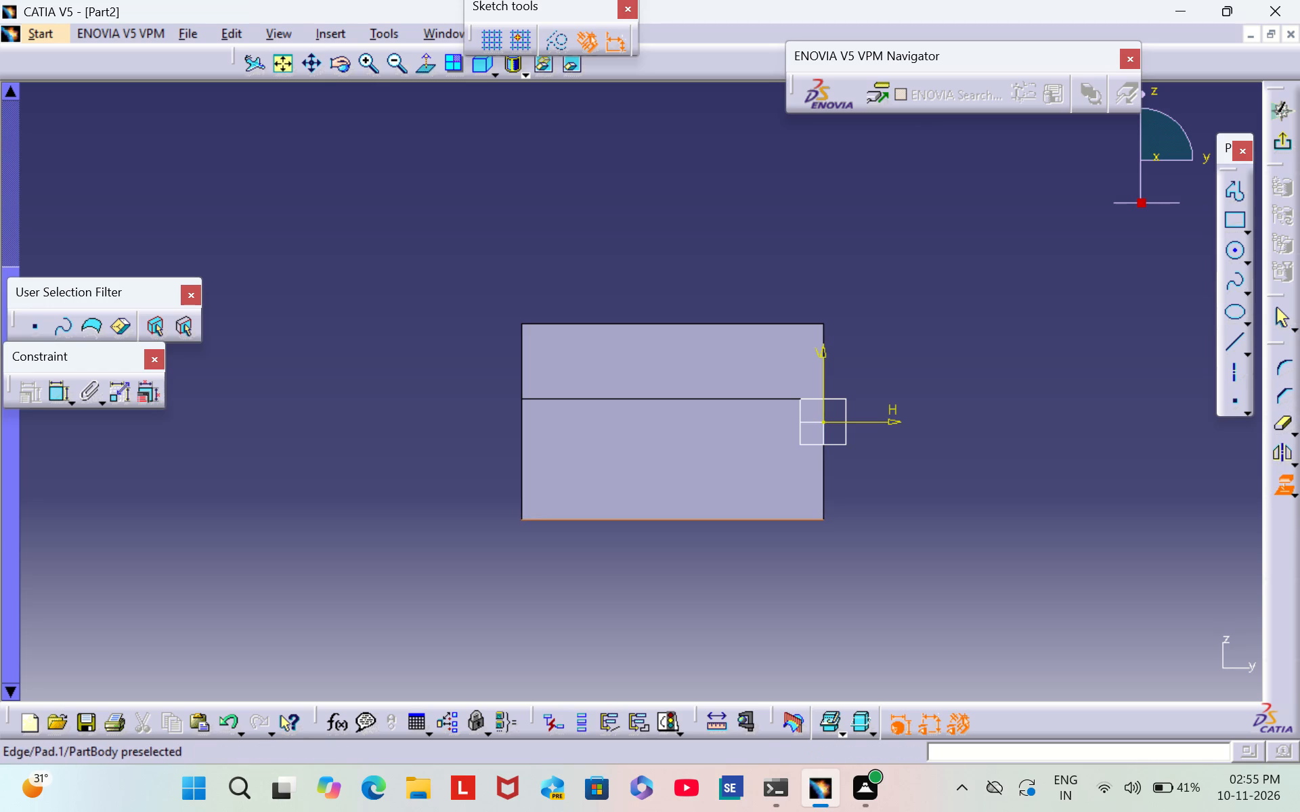
click(666, 520)
click(985, 535)
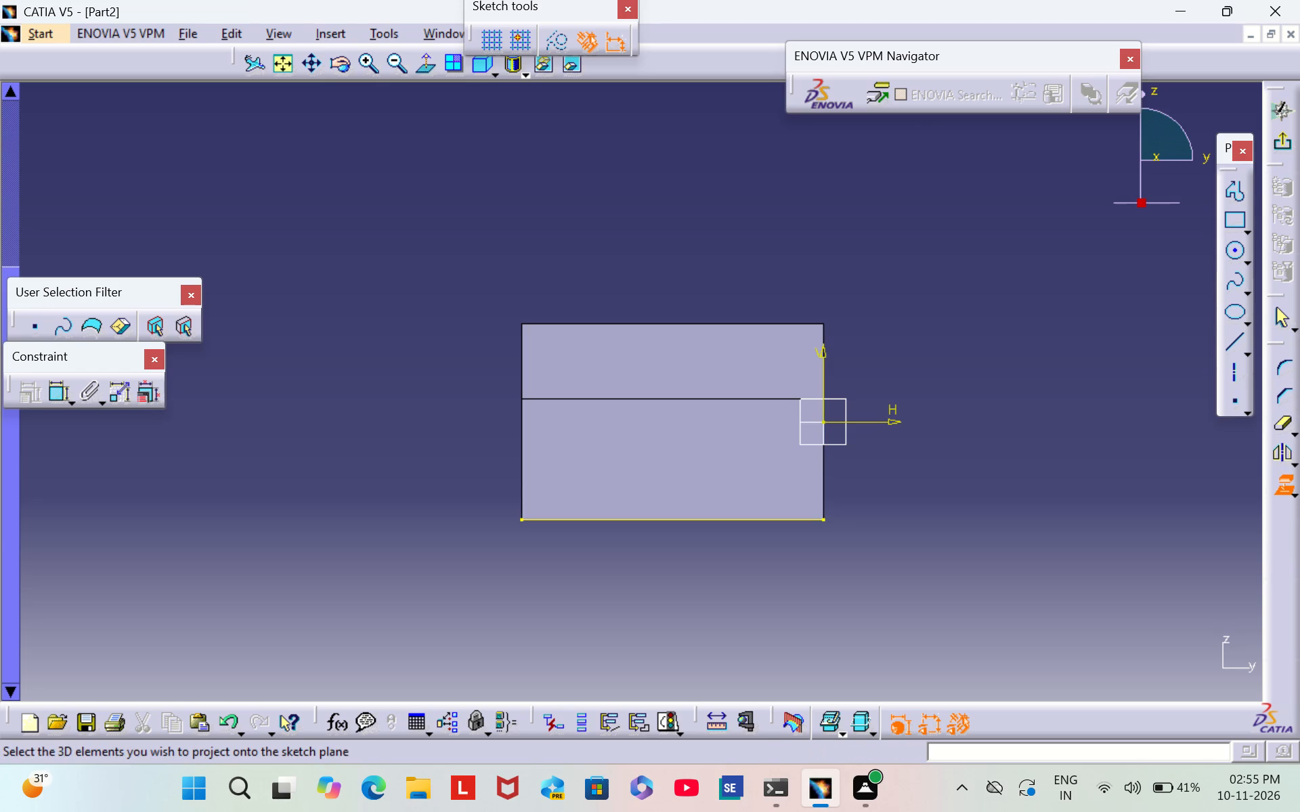
click(1285, 475)
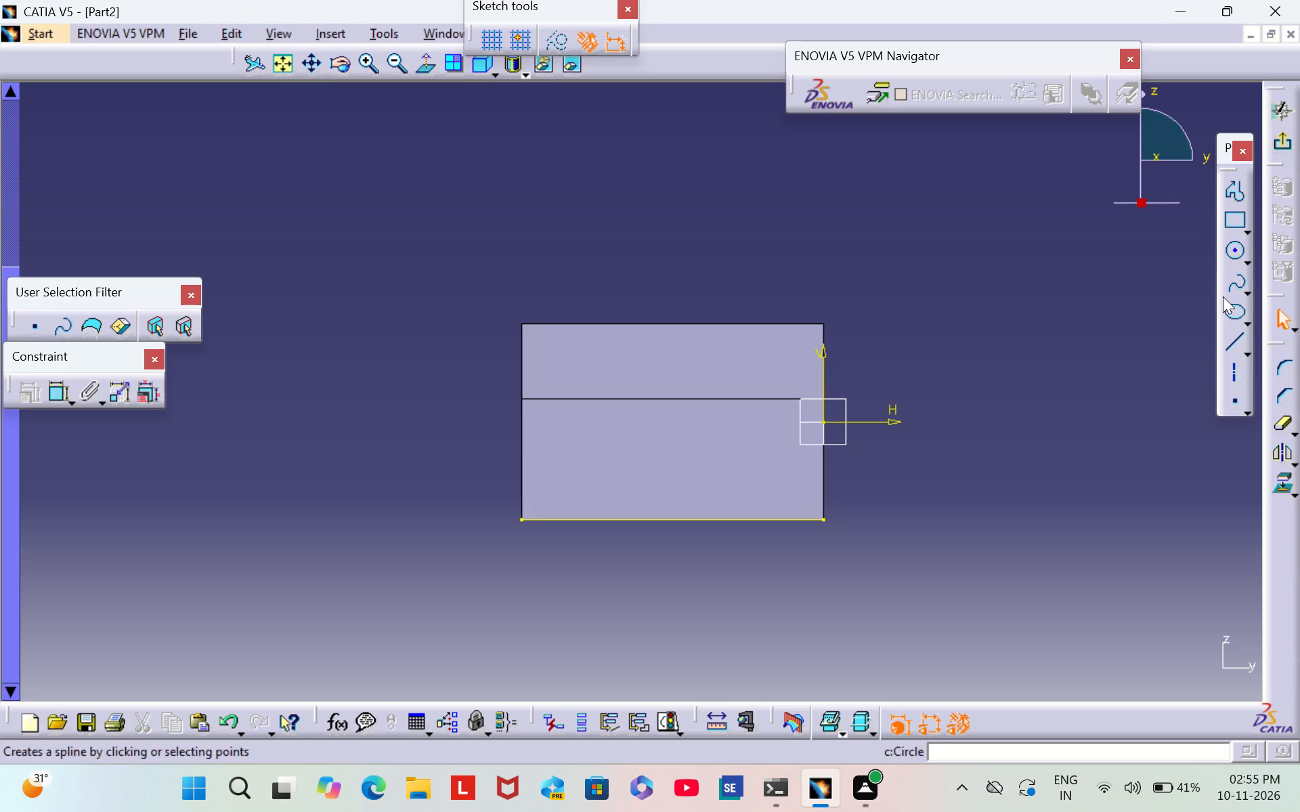
Sketch a three-sided rectangular slot outline about 33 mm wide and 12 mm high, rising from the projected bottom edge.
click(1234, 190)
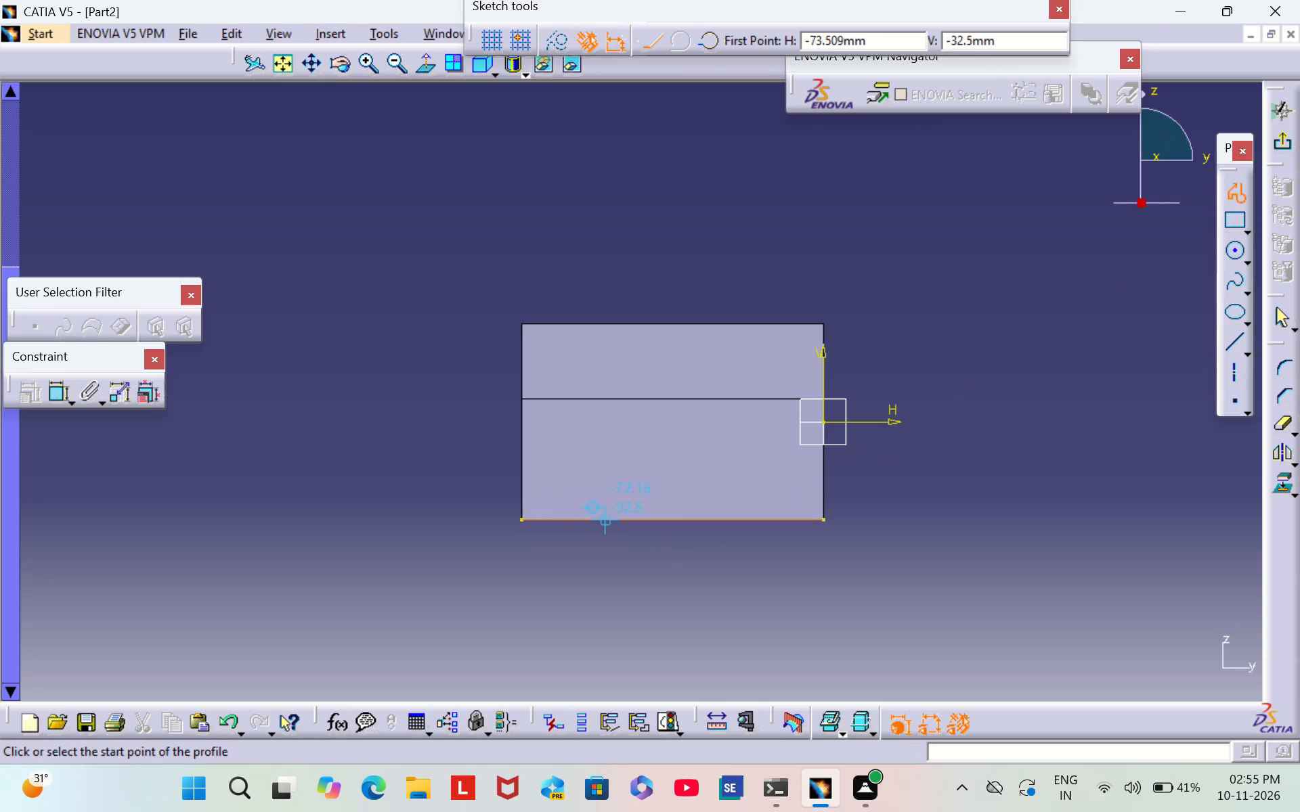
click(604, 519)
click(606, 480)
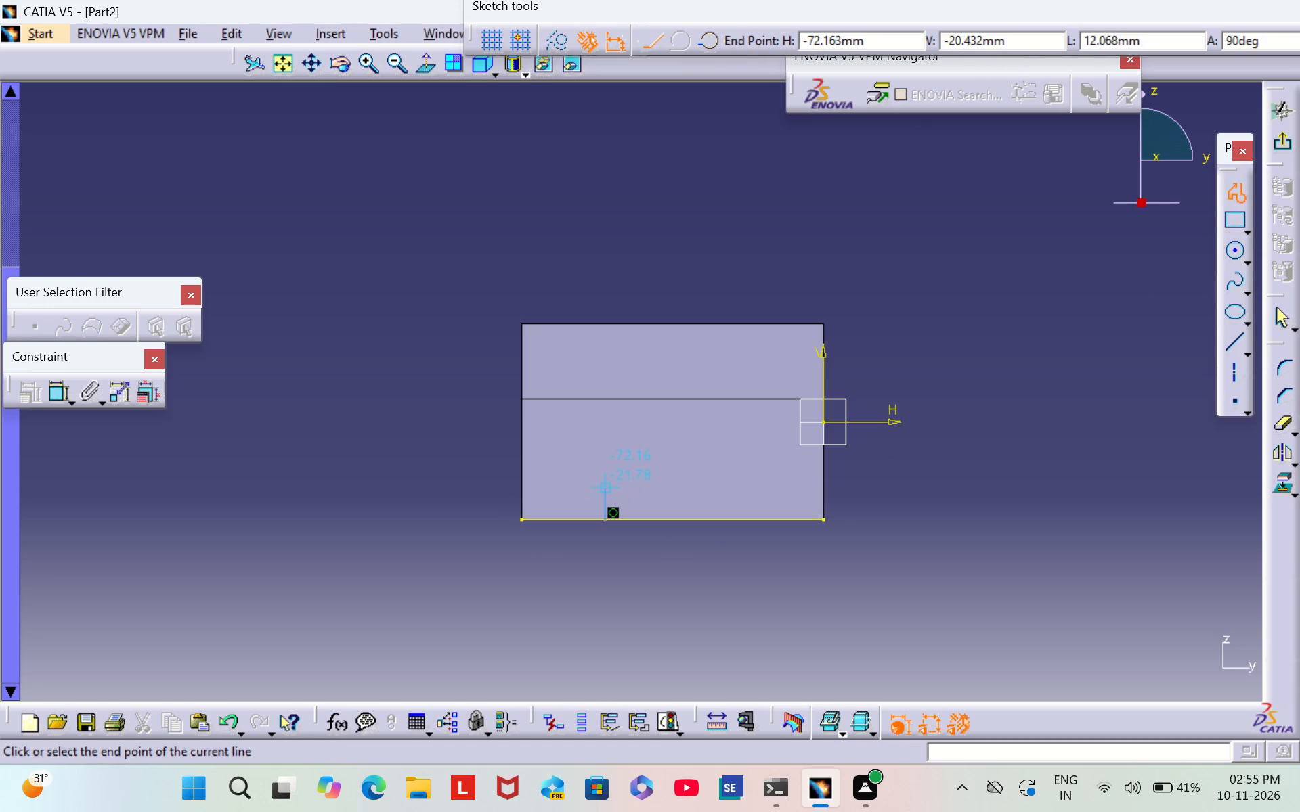
click(707, 484)
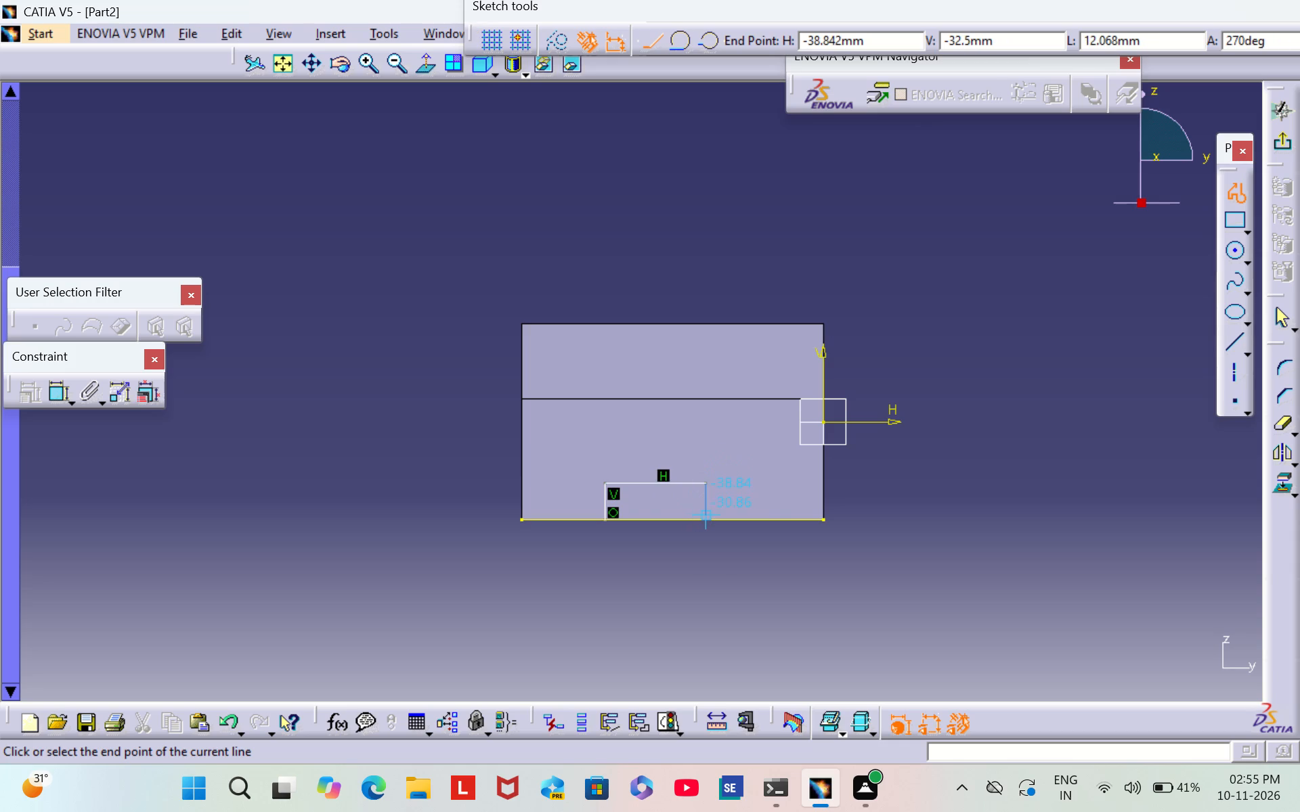
click(704, 521)
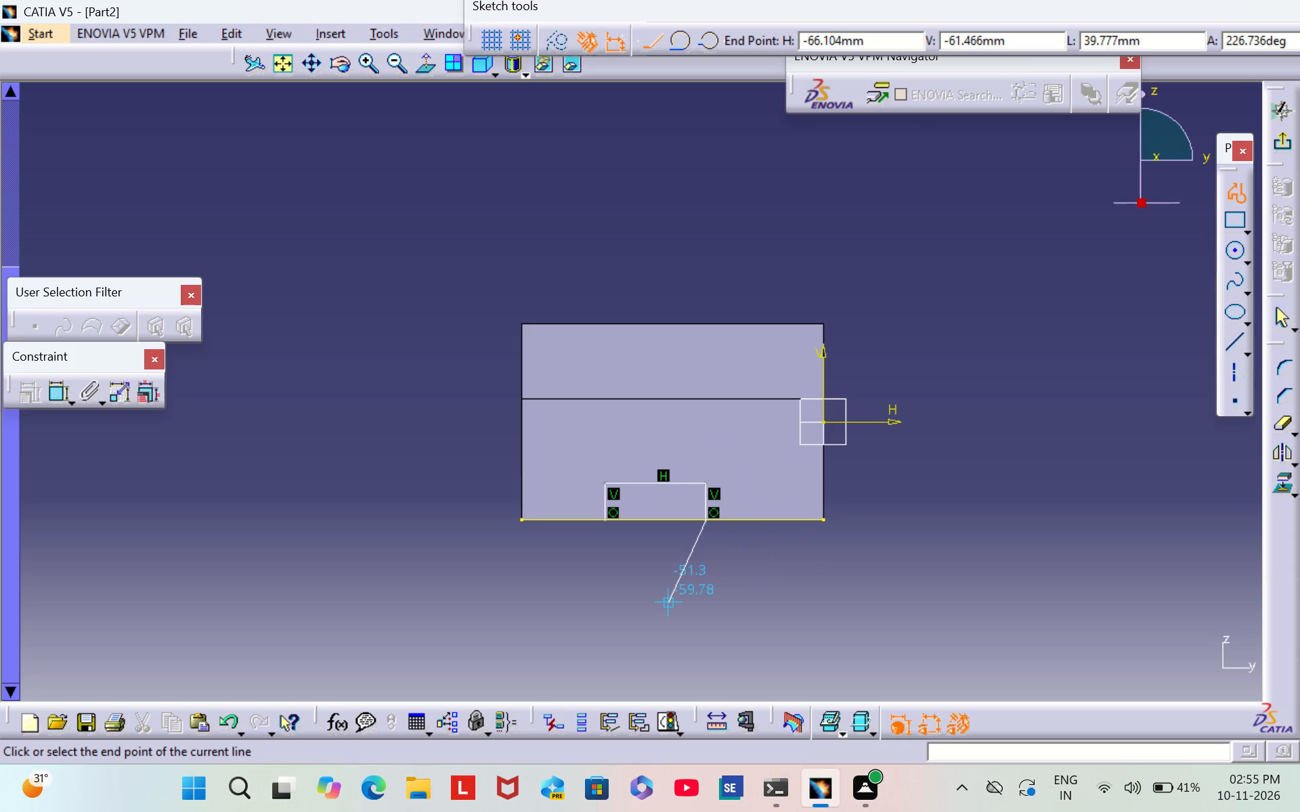
key(Escape)
key(Escape)
click(995, 505)
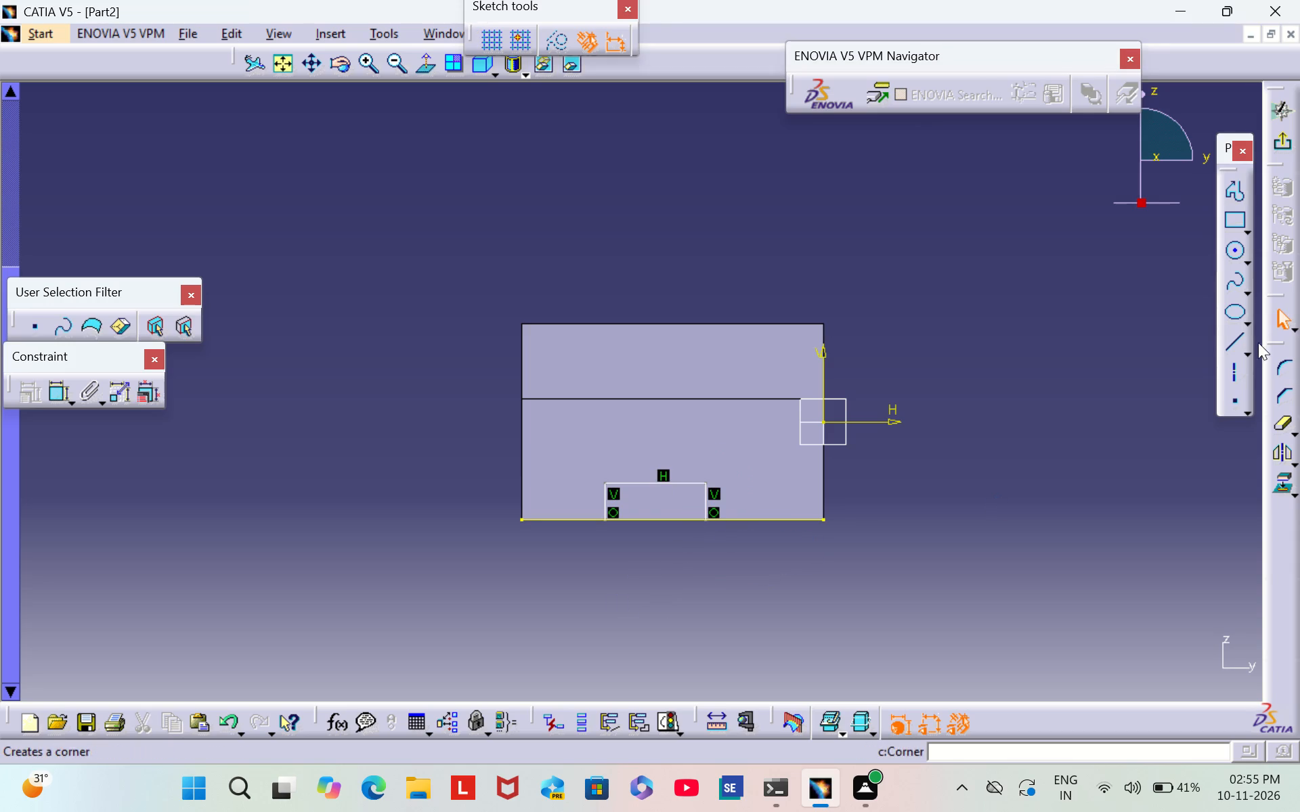
Dimension the slot side nearest the V axis from the face's adjacent vertical edge and set the distance to 30 mm.
double_click(60, 397)
click(823, 499)
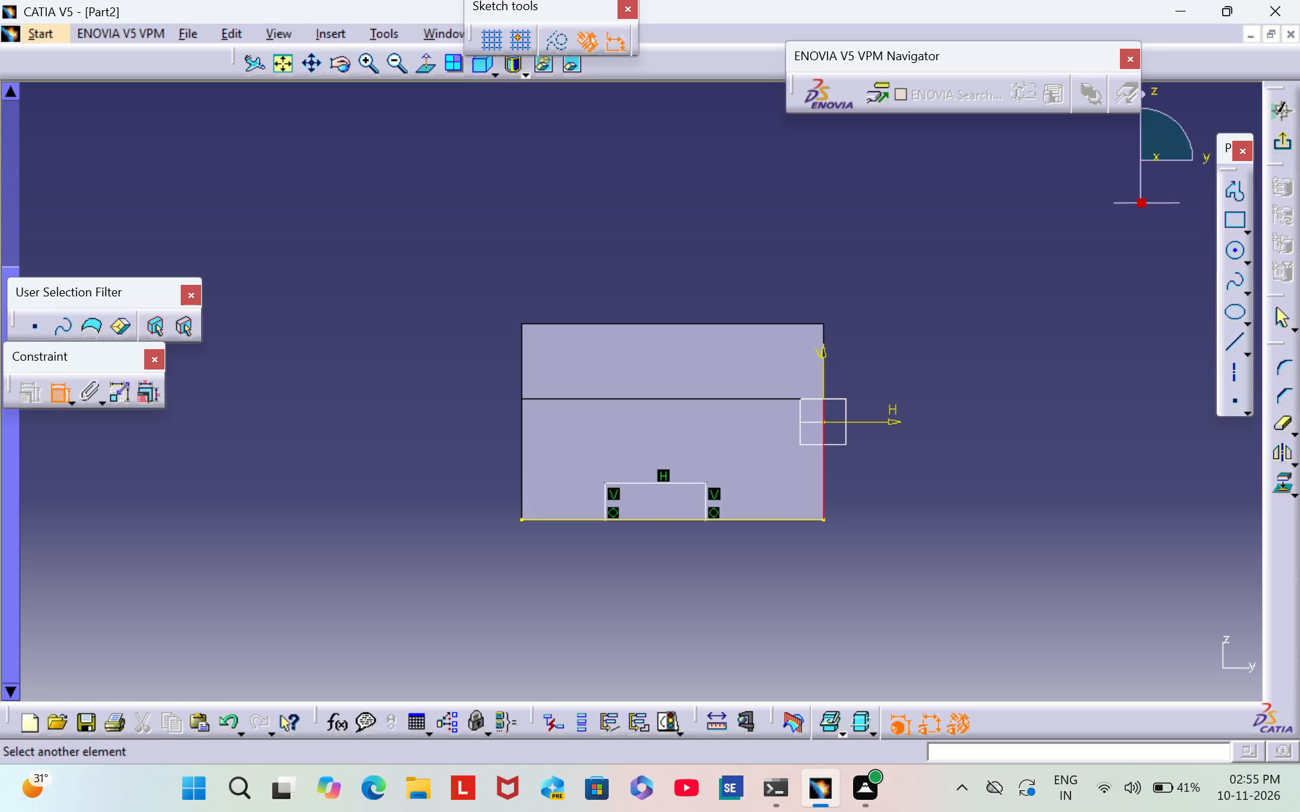
click(706, 499)
click(766, 501)
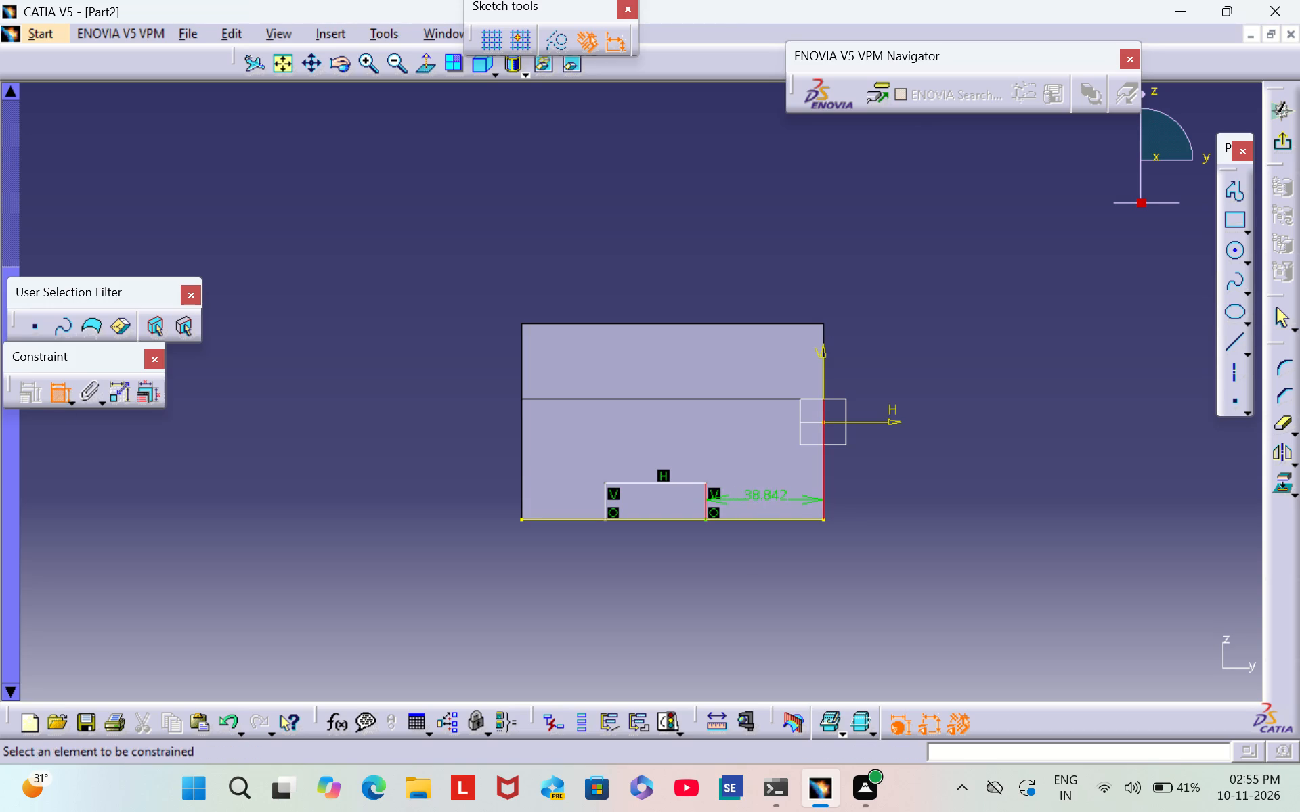
double_click(757, 497)
key(BackSpace)
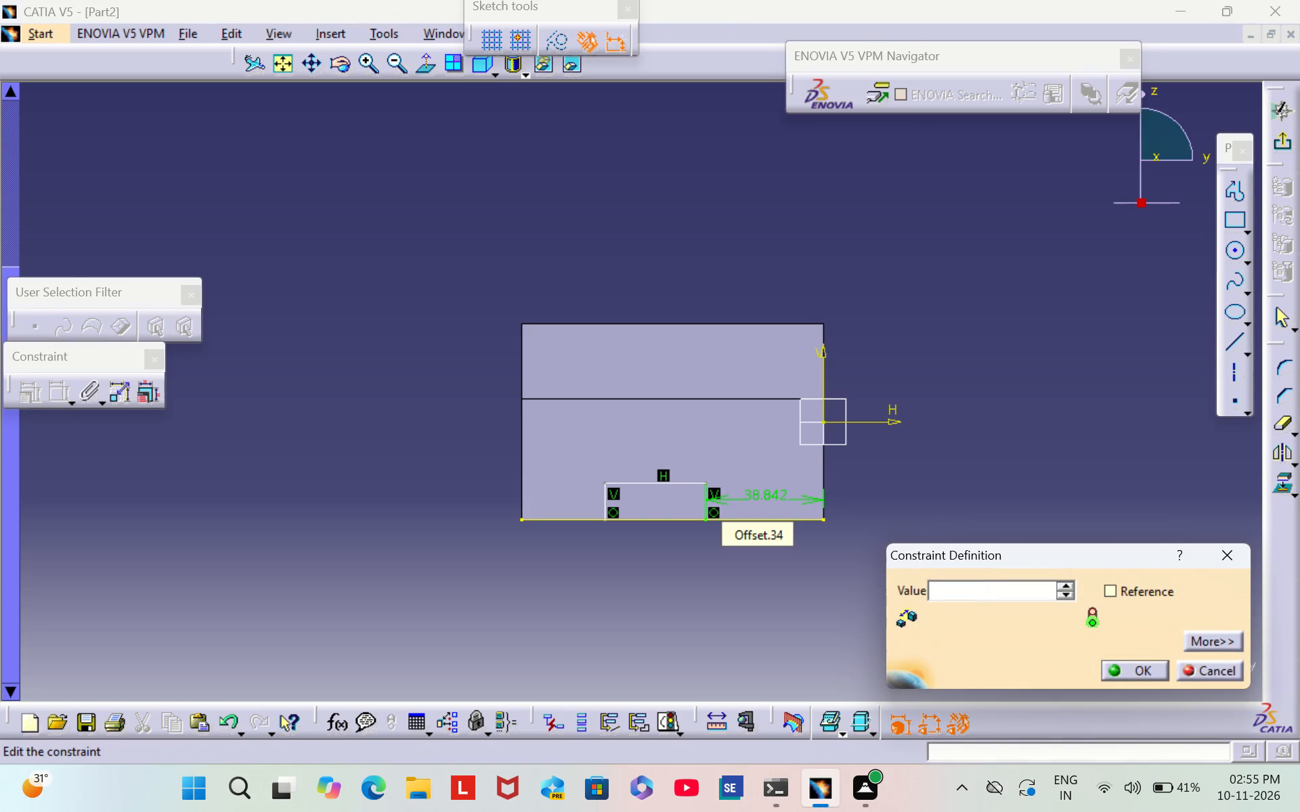
text(30)
key(Return)
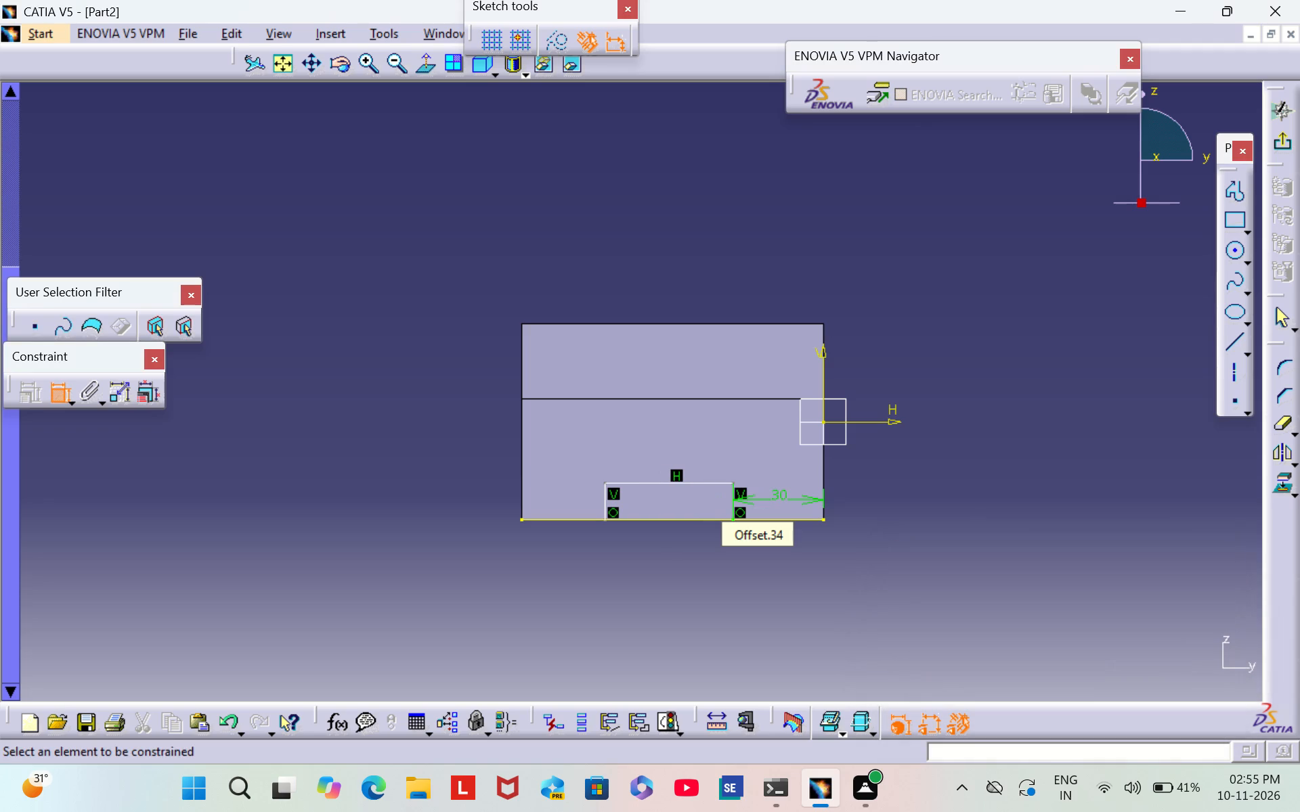
Dimension the slot's other vertical side from the opposite vertical edge of the face and set the distance to 30 mm.
click(507, 521)
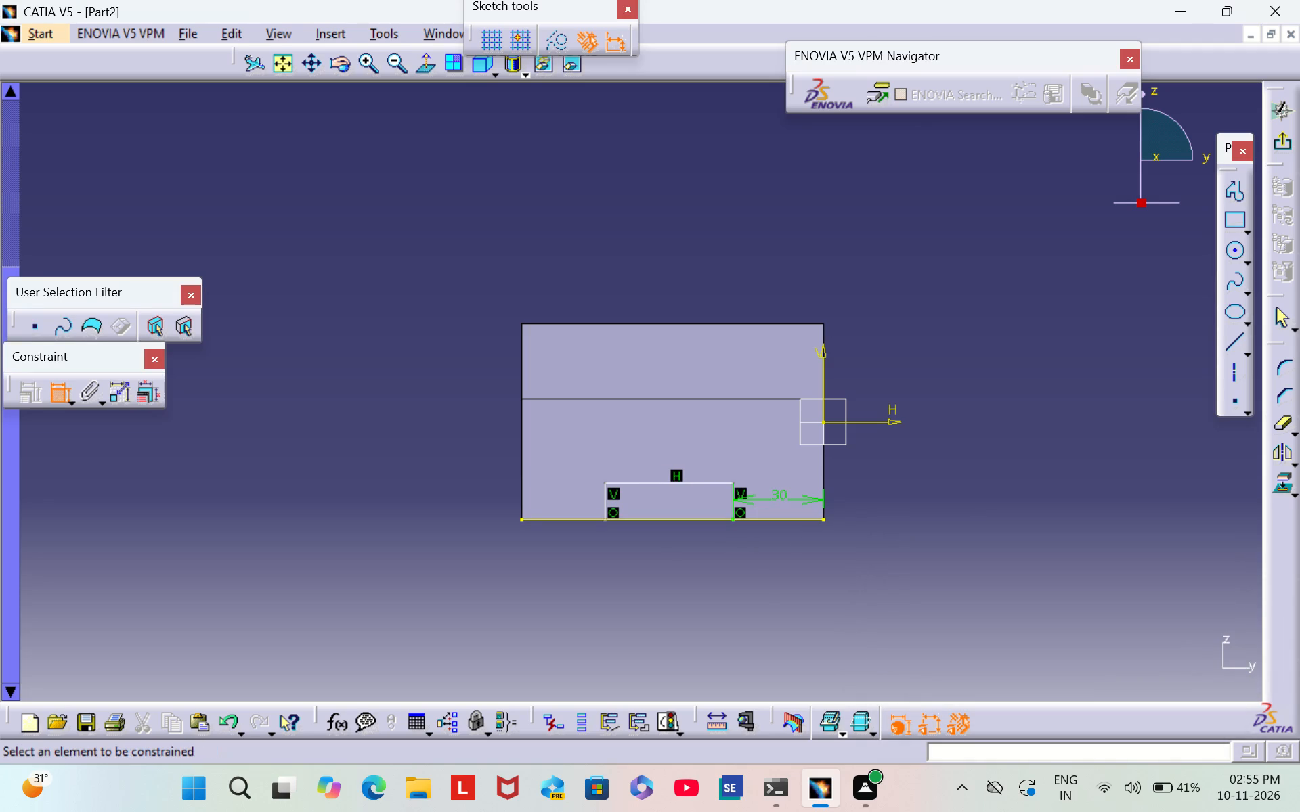
click(520, 499)
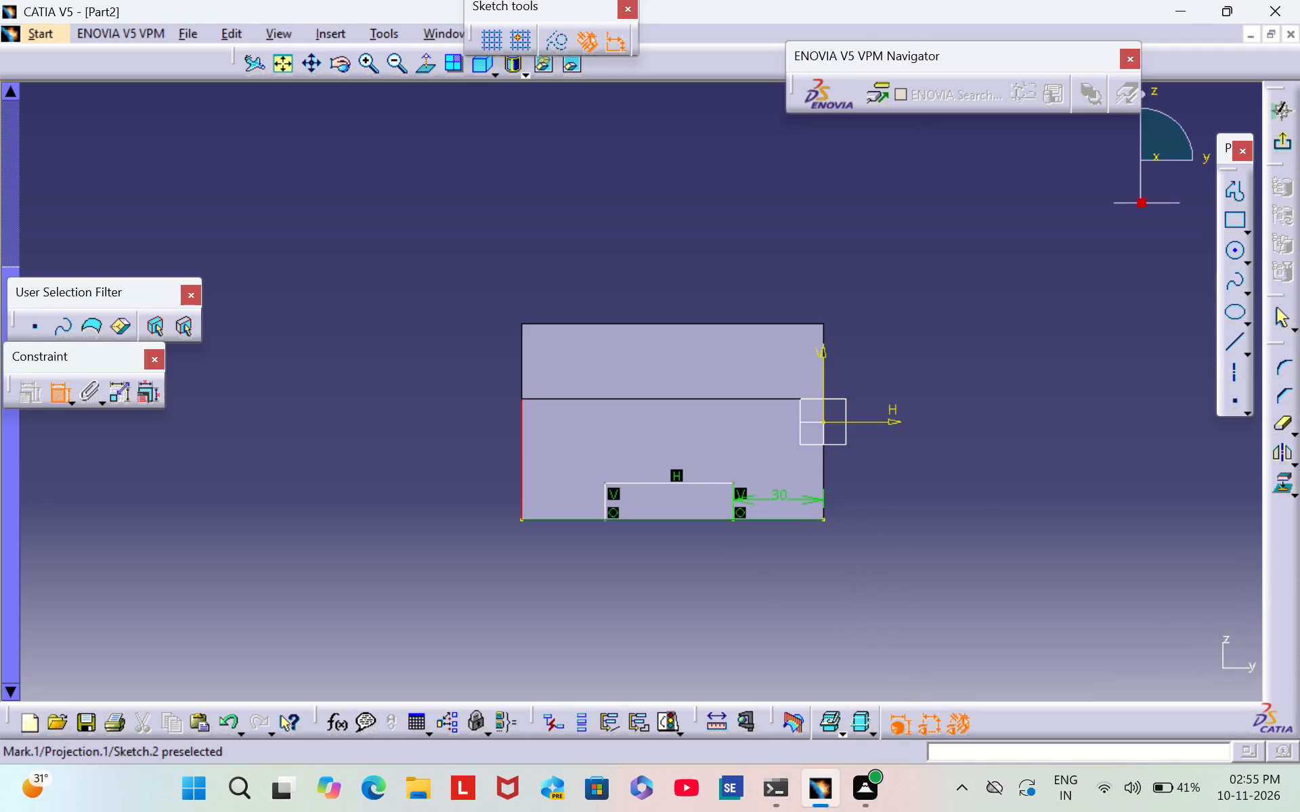
click(605, 503)
click(565, 506)
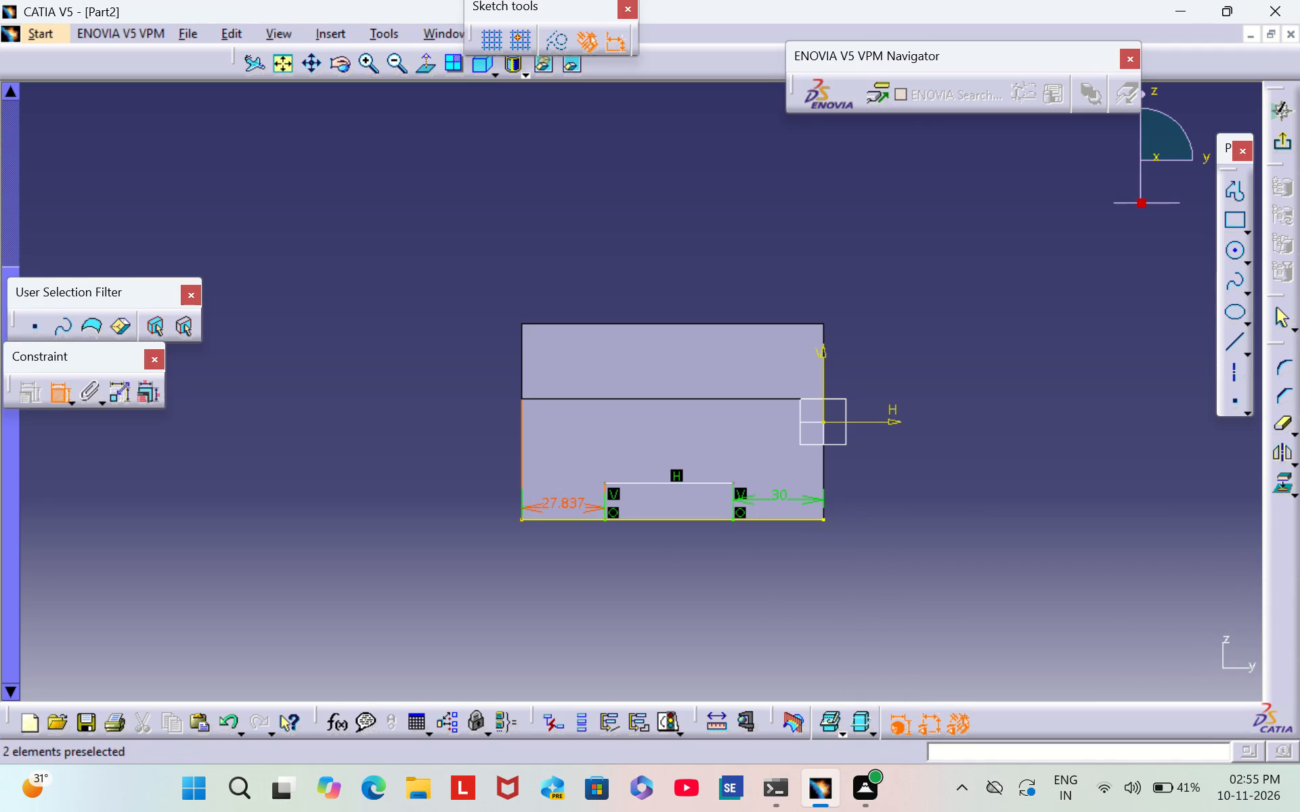
double_click(564, 503)
key(BackSpace)
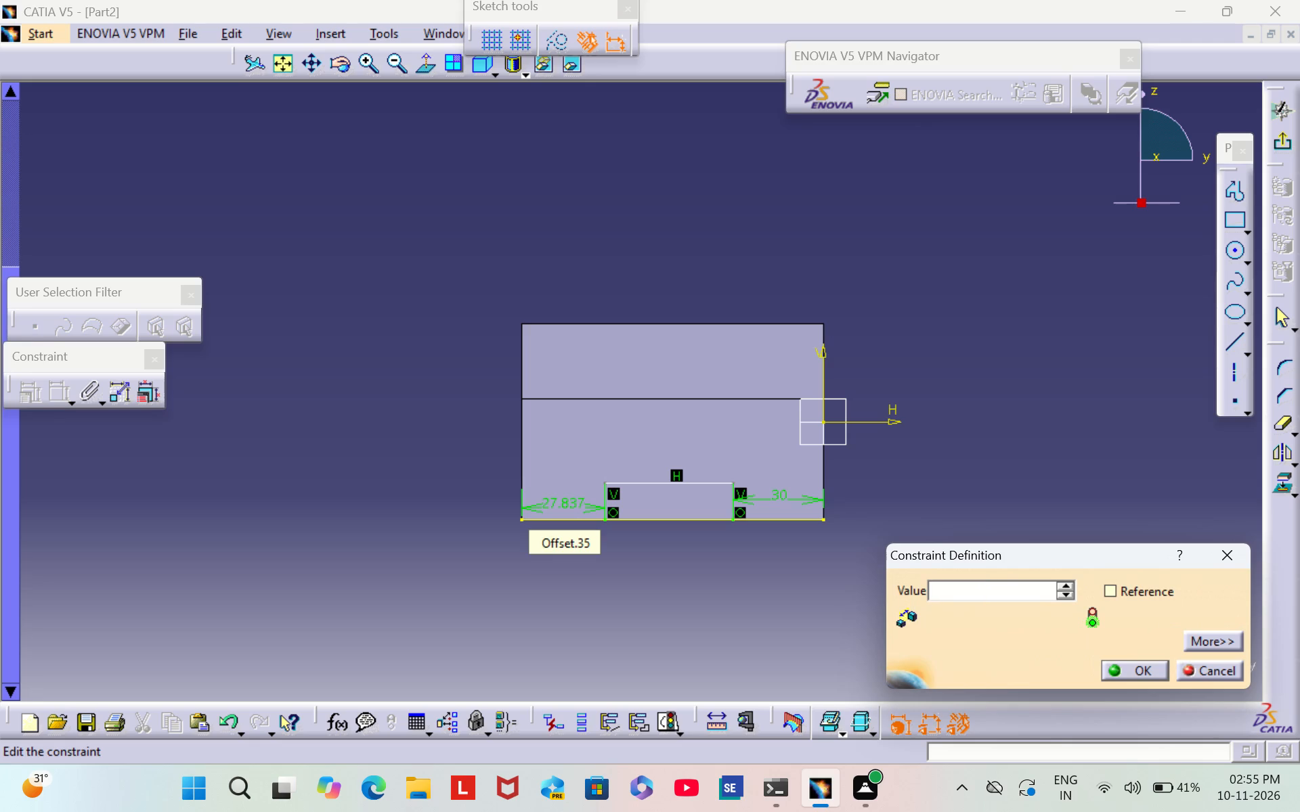
text(30)
key(Return)
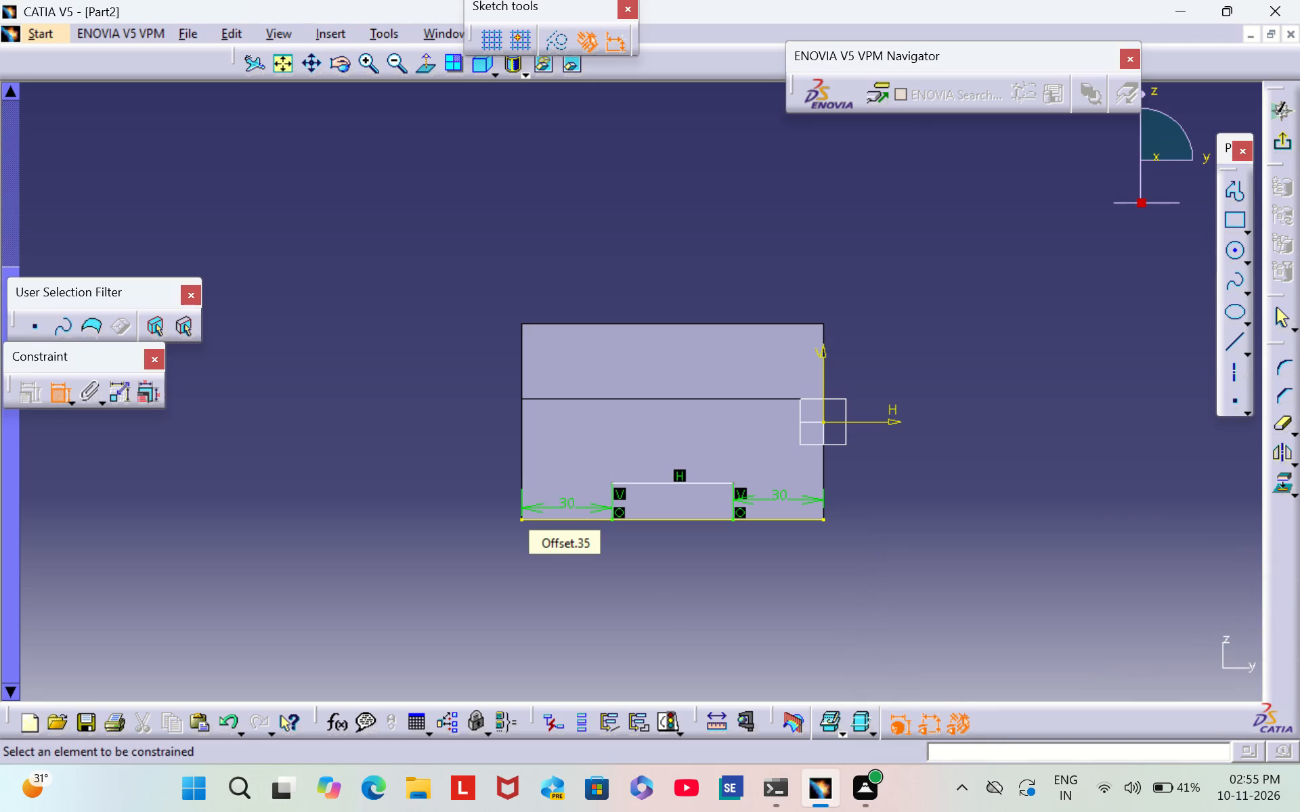
click(865, 626)
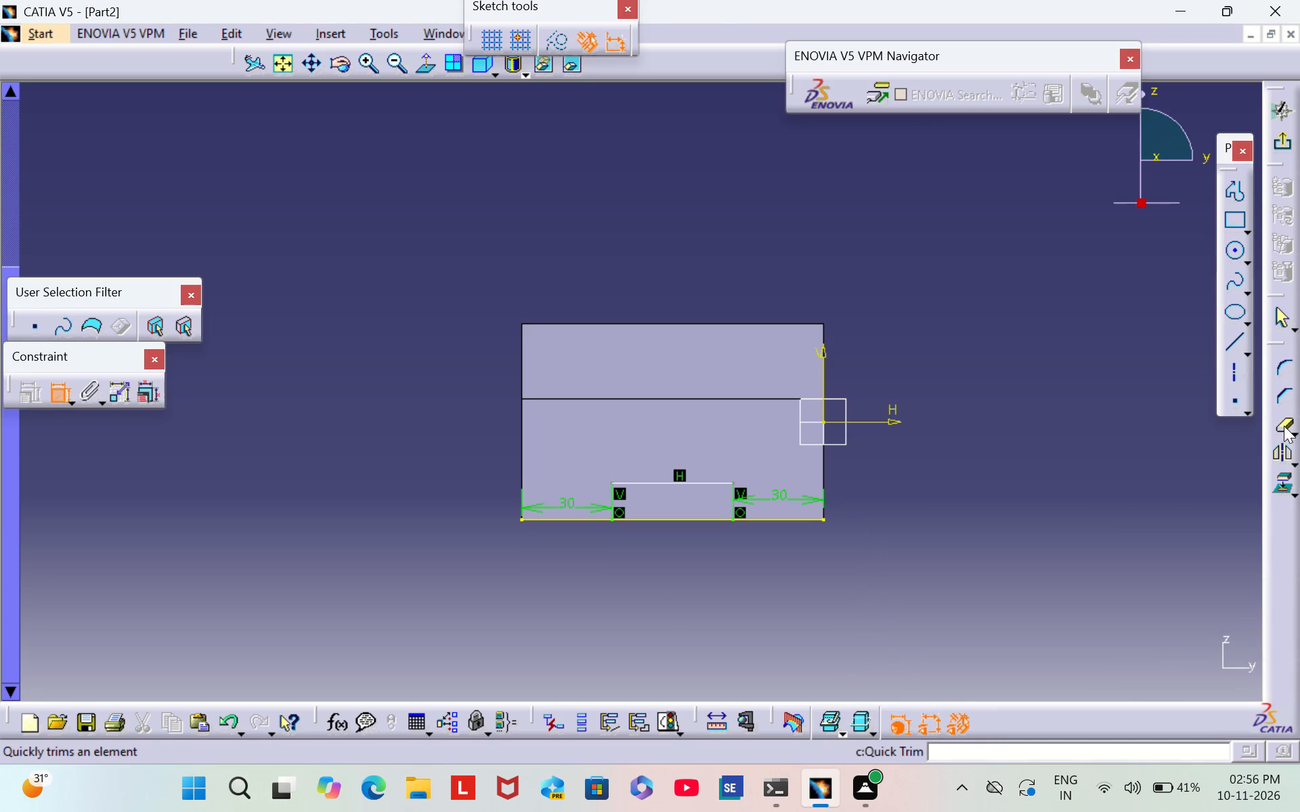
Quick-trim the projected bottom edge outside both slot sides, keeping only the segment that closes the rectangle.
double_click(1283, 425)
click(549, 522)
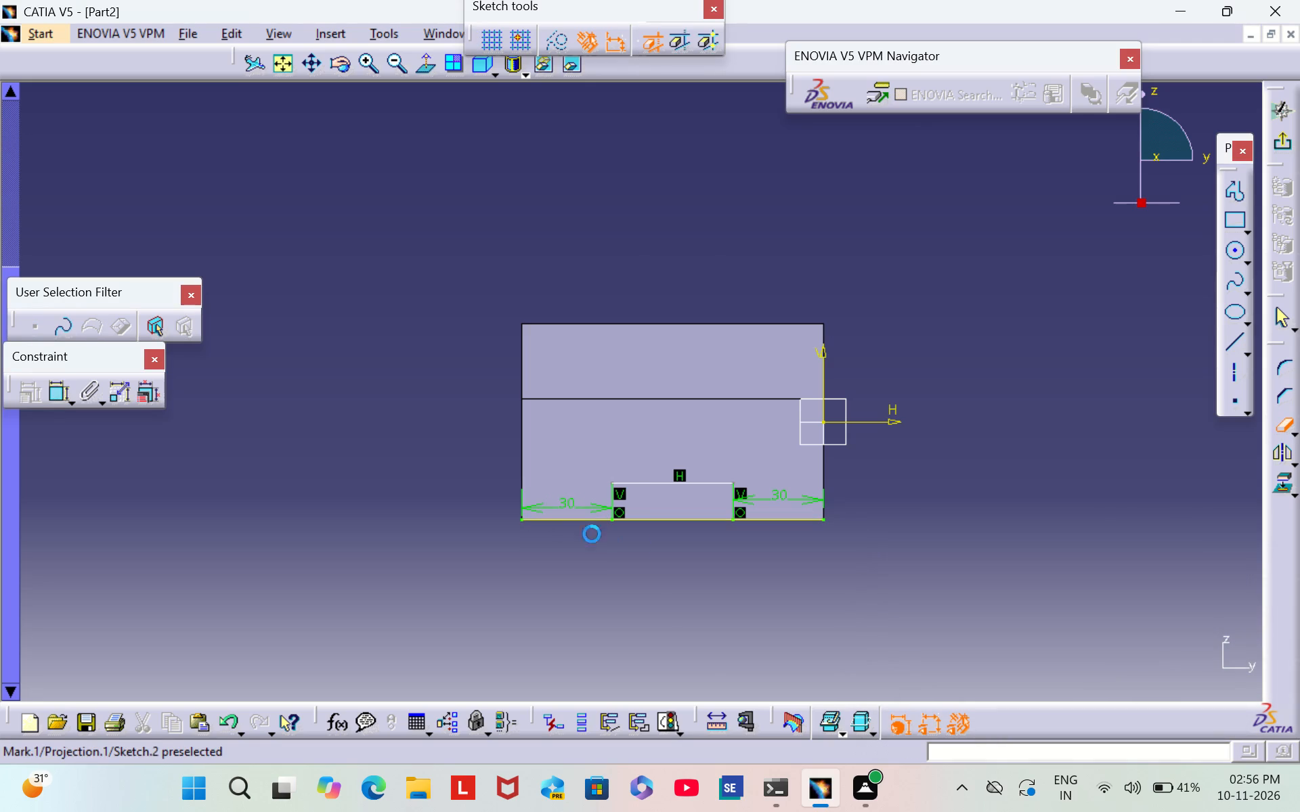
click(773, 521)
click(1284, 428)
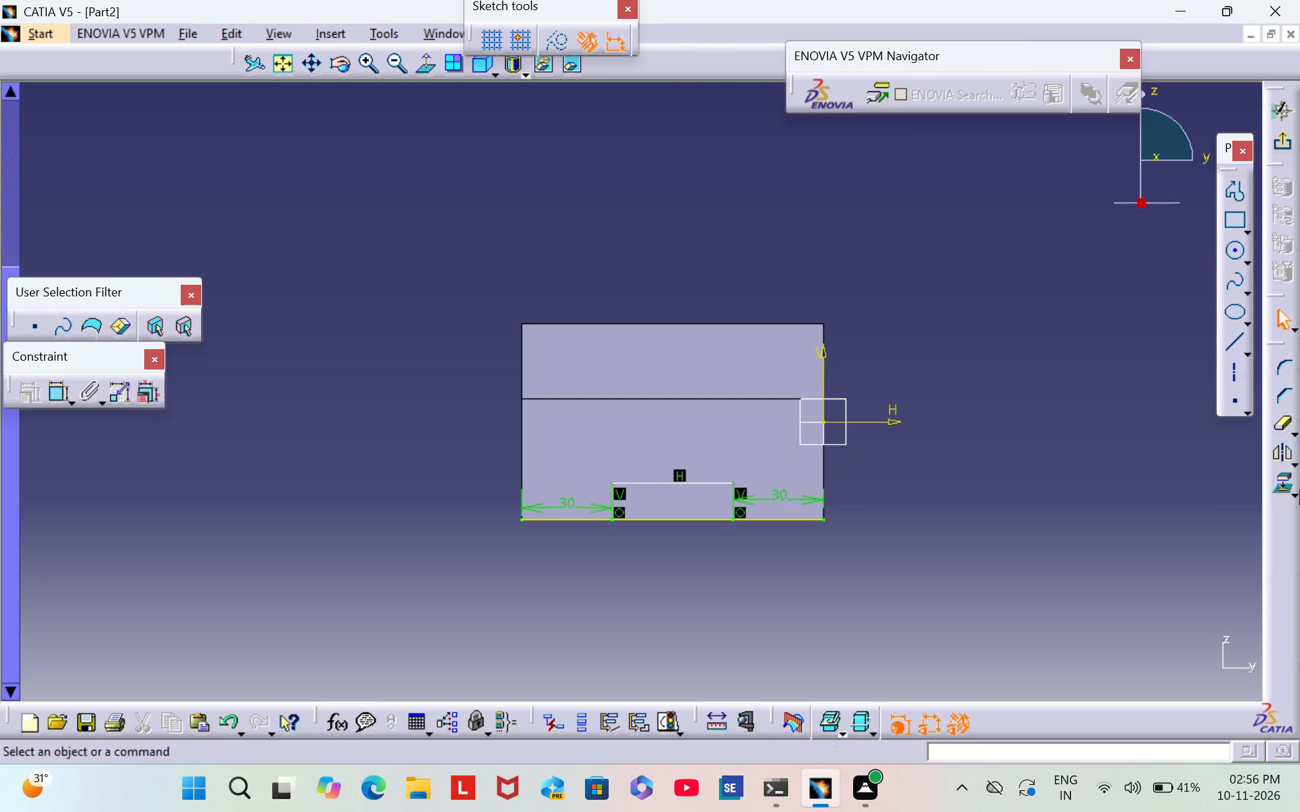
Exit the sketch and pocket the rectangular slot profile to a depth of 150 mm along the block's underside.
click(1279, 142)
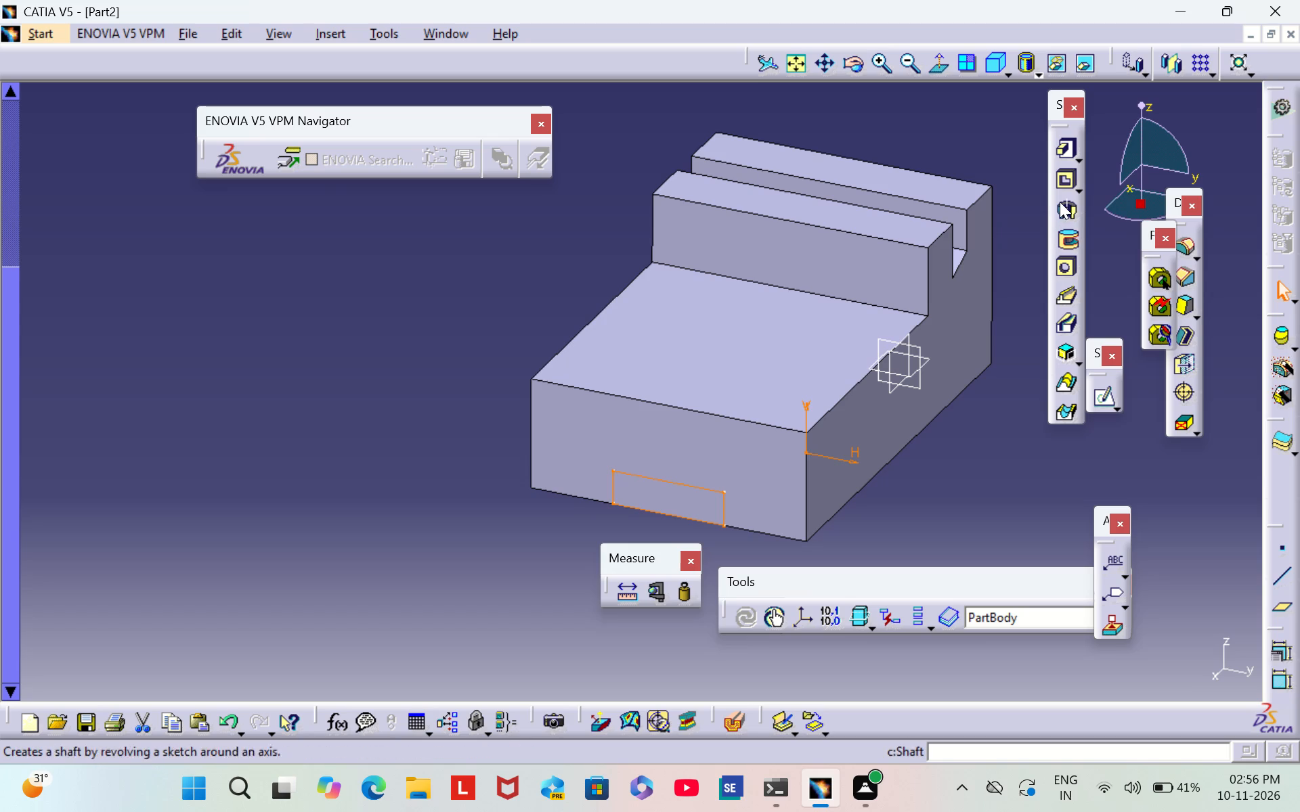
click(1064, 177)
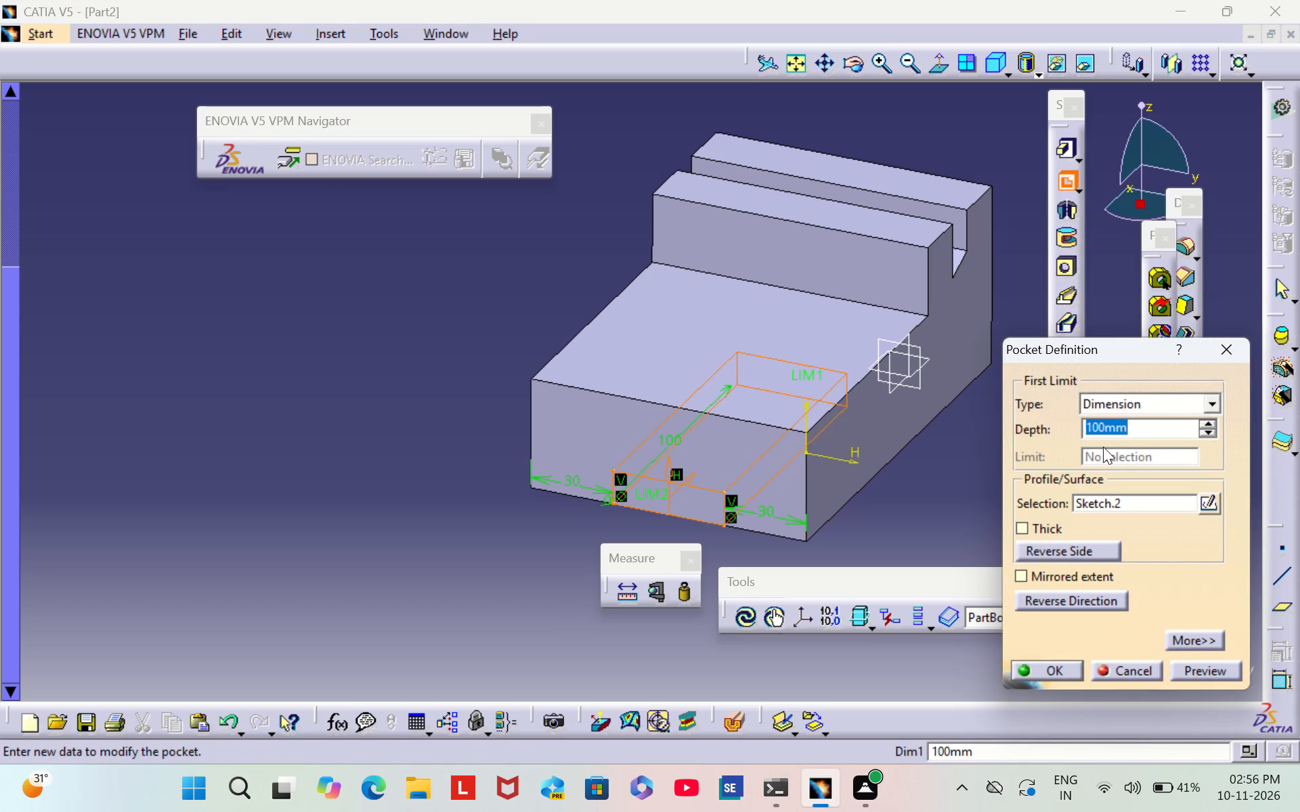
key(BackSpace)
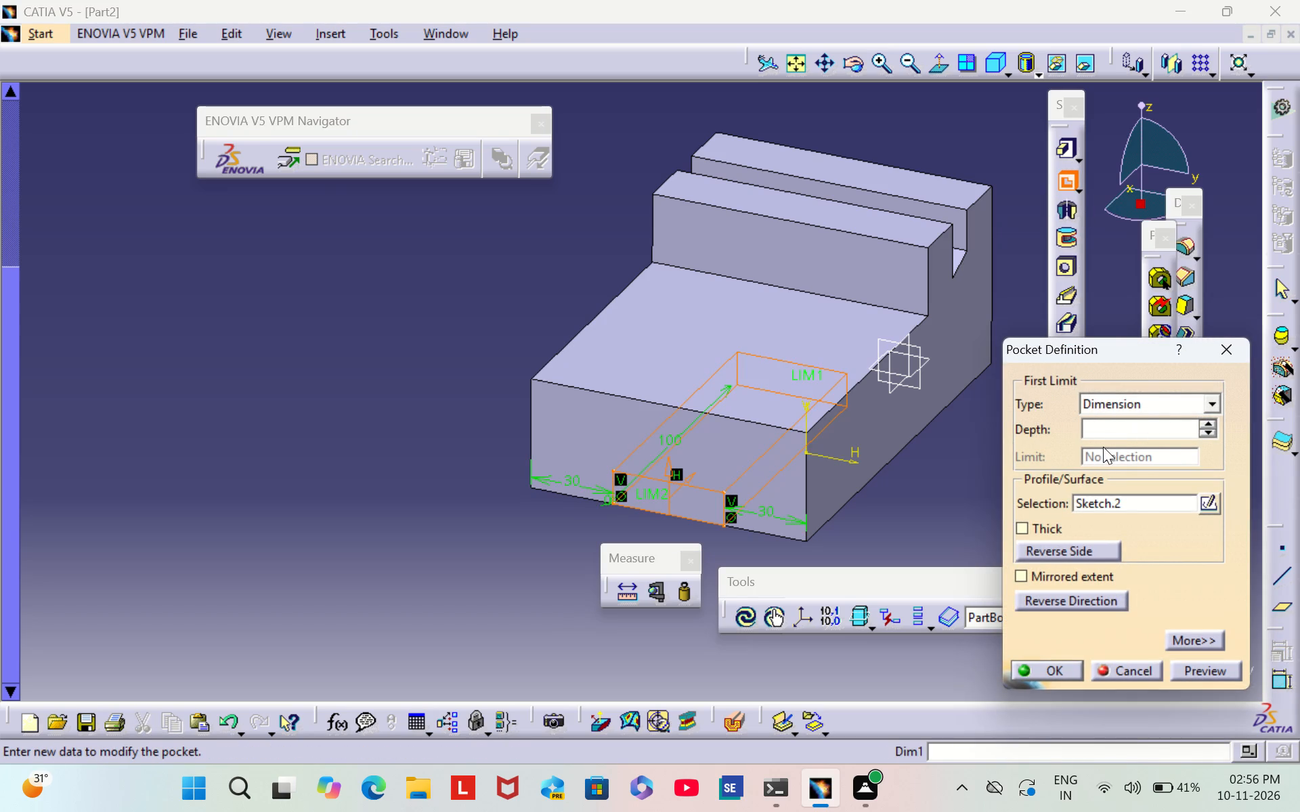
text(150)
click(1048, 670)
click(965, 470)
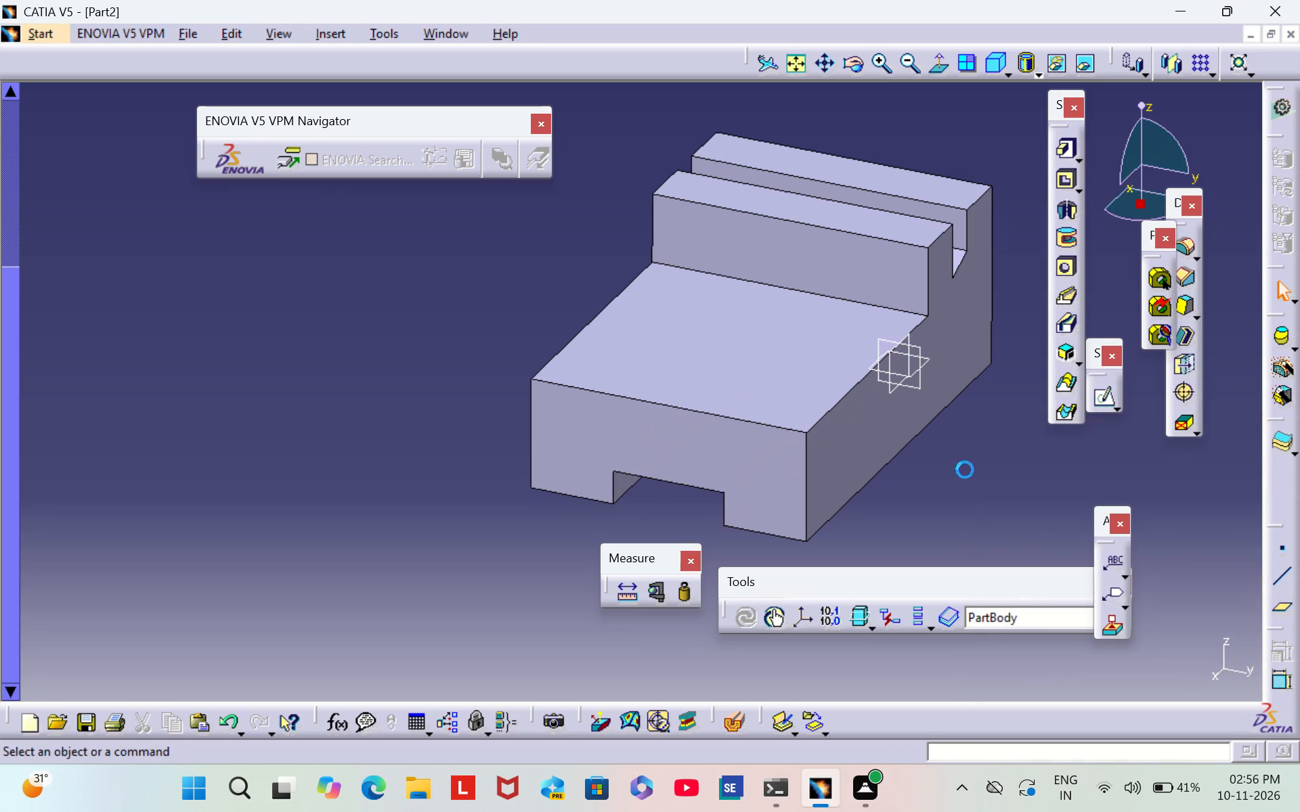
Examine the block from several sides, including the slot along its underside, and return to a zoomed-out isometric view.
middle_drag(947, 461, 695, 523)
right_drag(947, 460, 695, 523)
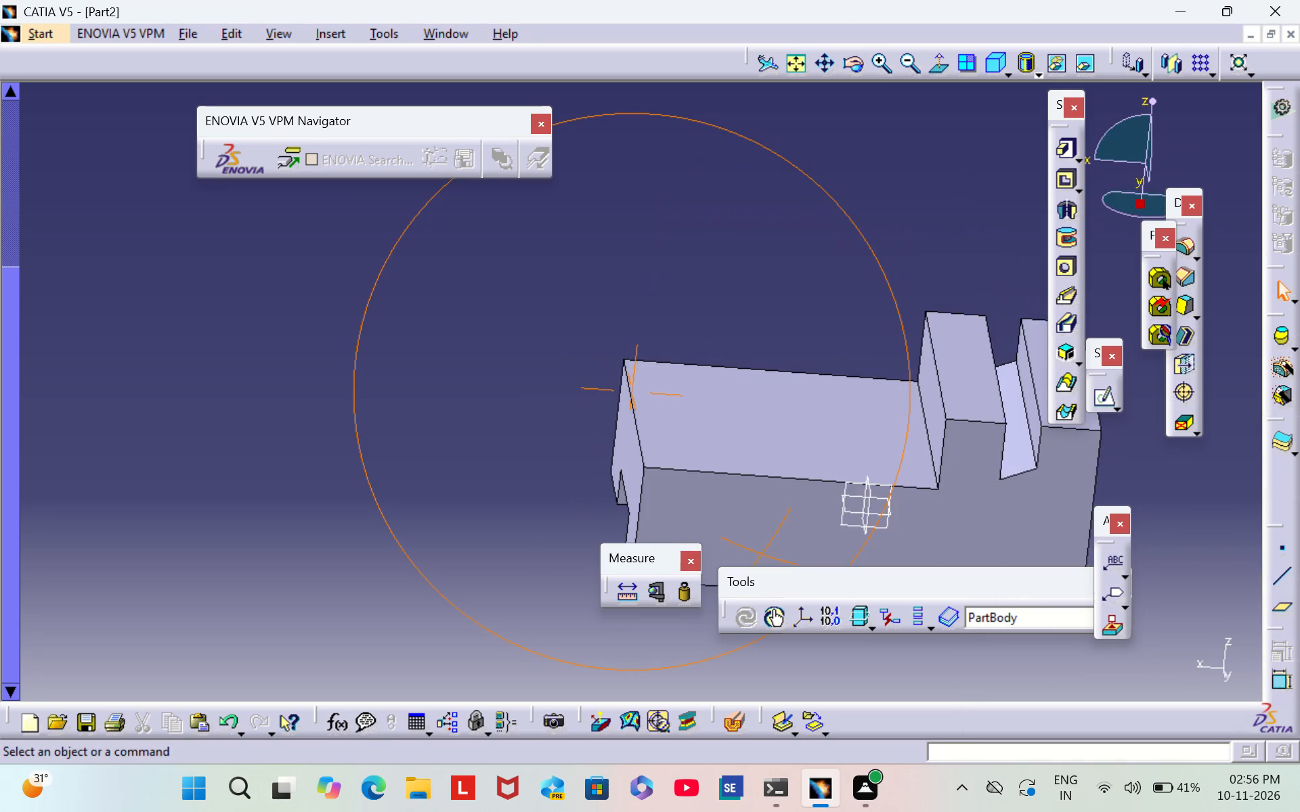
middle_drag(695, 523, 922, 432)
right_drag(695, 523, 922, 432)
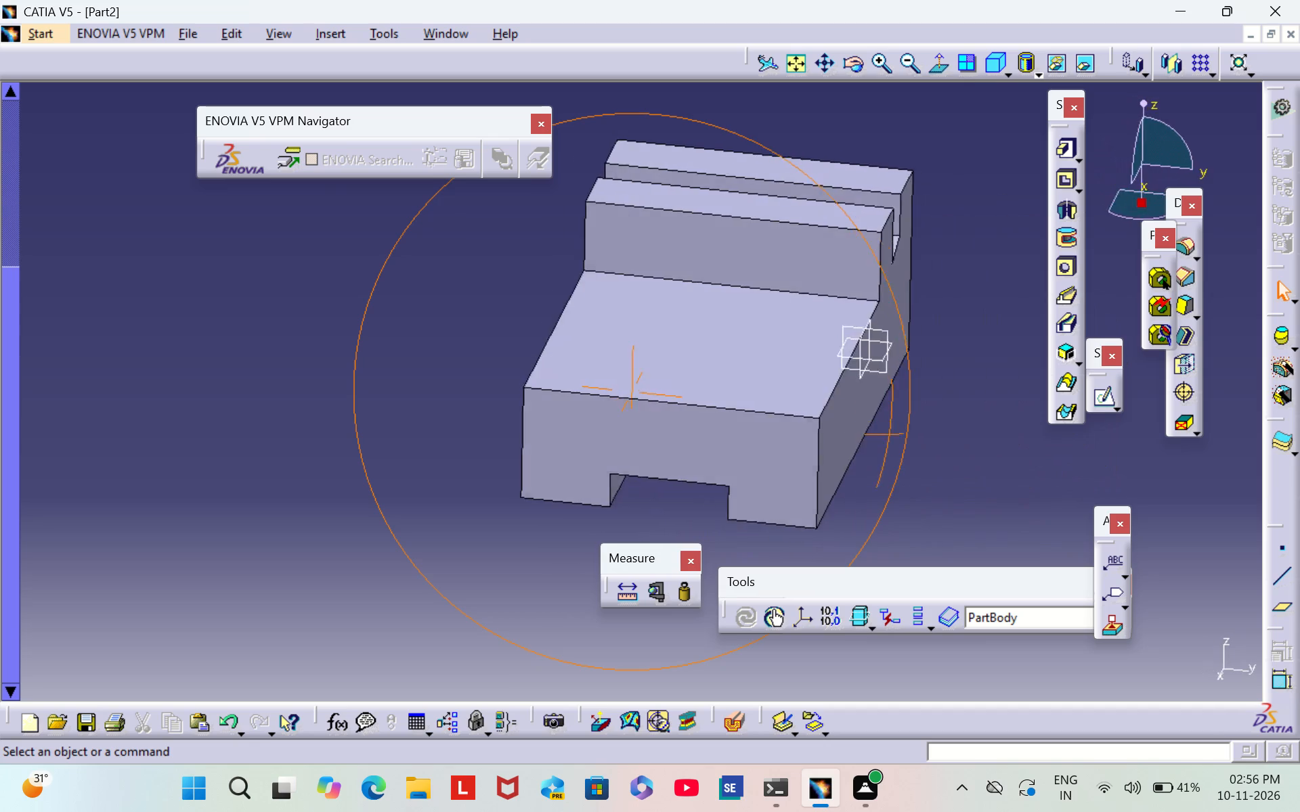
middle_drag(922, 432, 908, 476)
right_drag(922, 432, 908, 476)
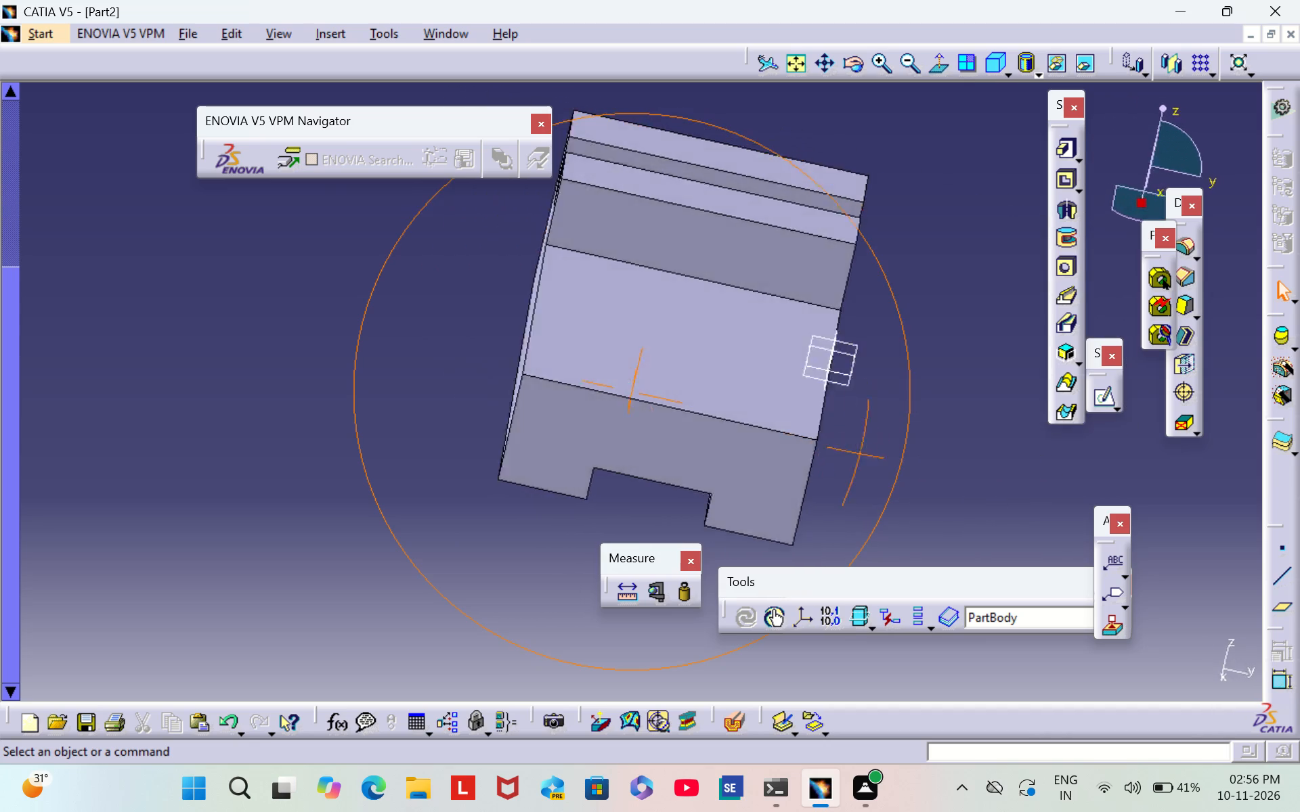
right_drag(908, 476, 766, 478)
middle_drag(908, 476, 765, 479)
middle_drag(505, 424, 932, 298)
scroll(506, 422, down, 1)
right_drag(515, 409, 932, 298)
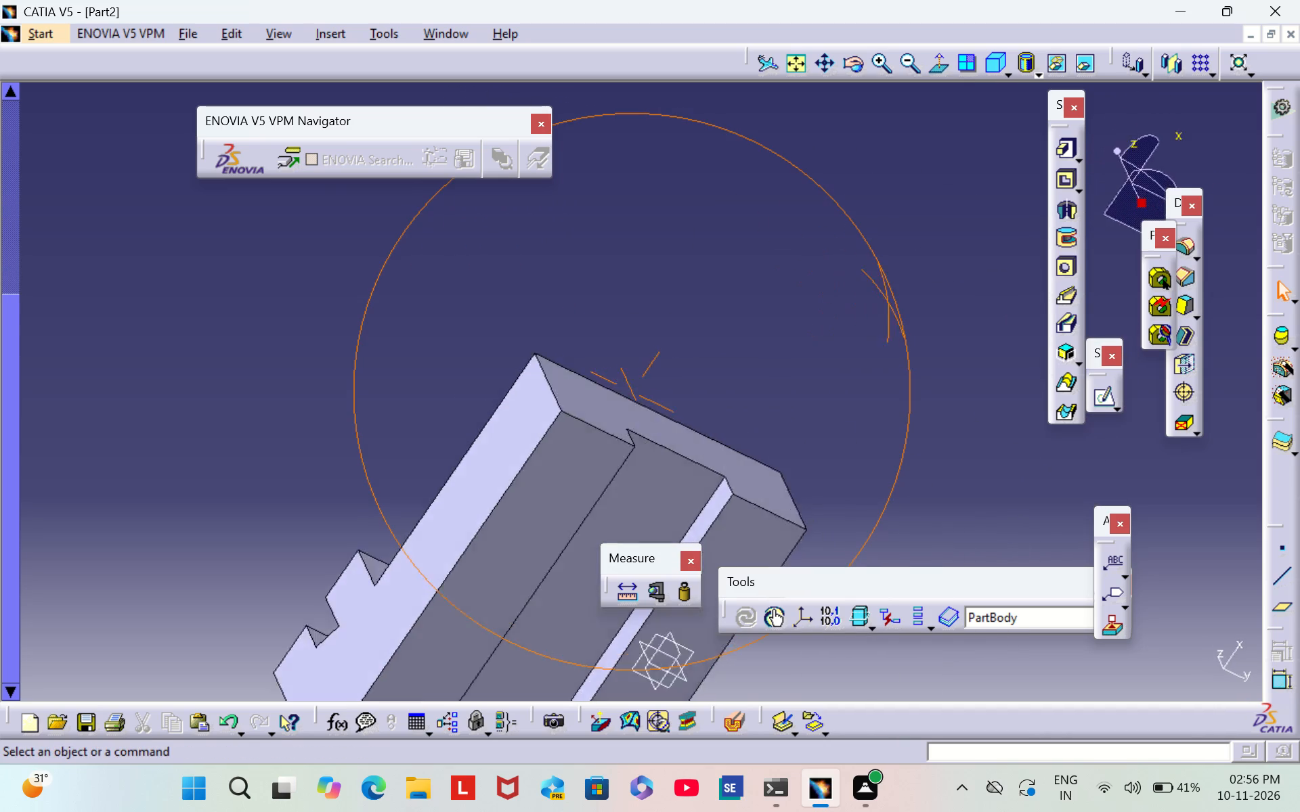
middle_drag(932, 298, 610, 484)
right_drag(932, 298, 612, 480)
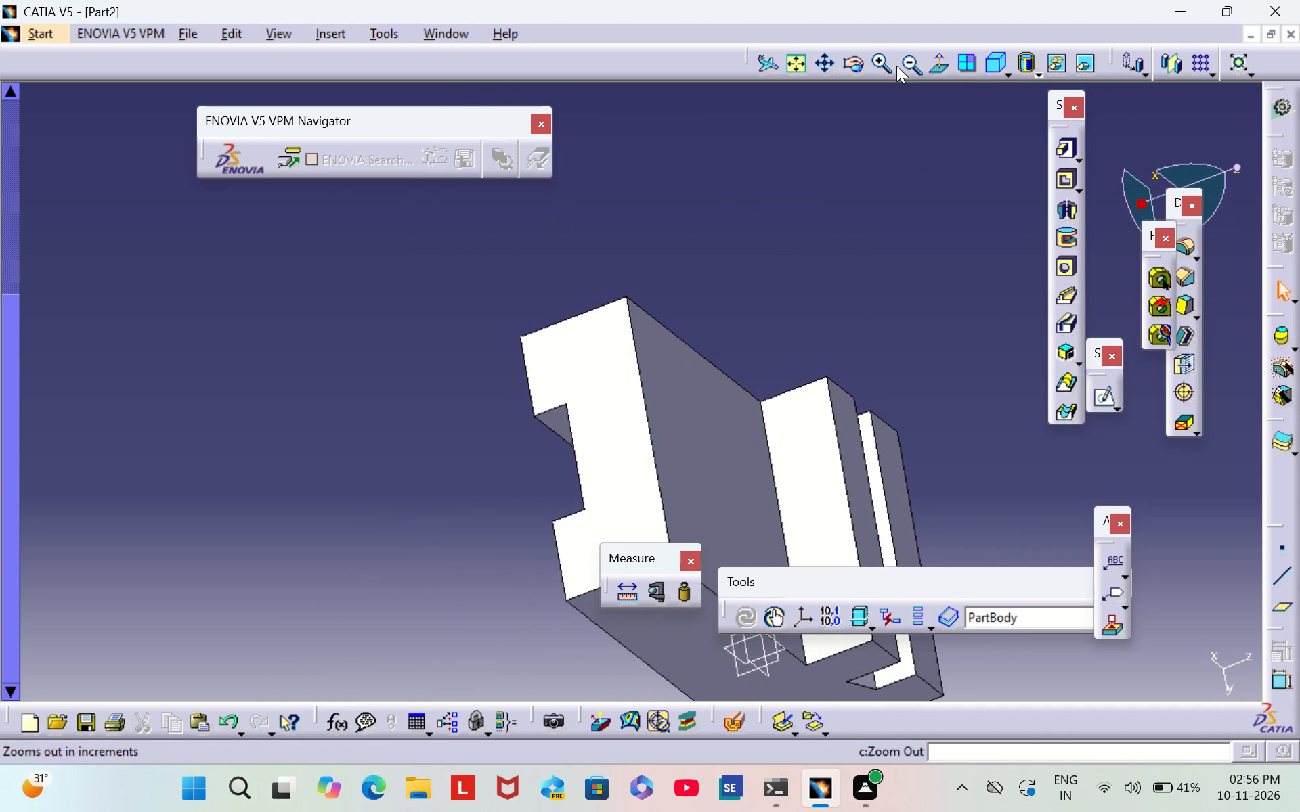
click(990, 62)
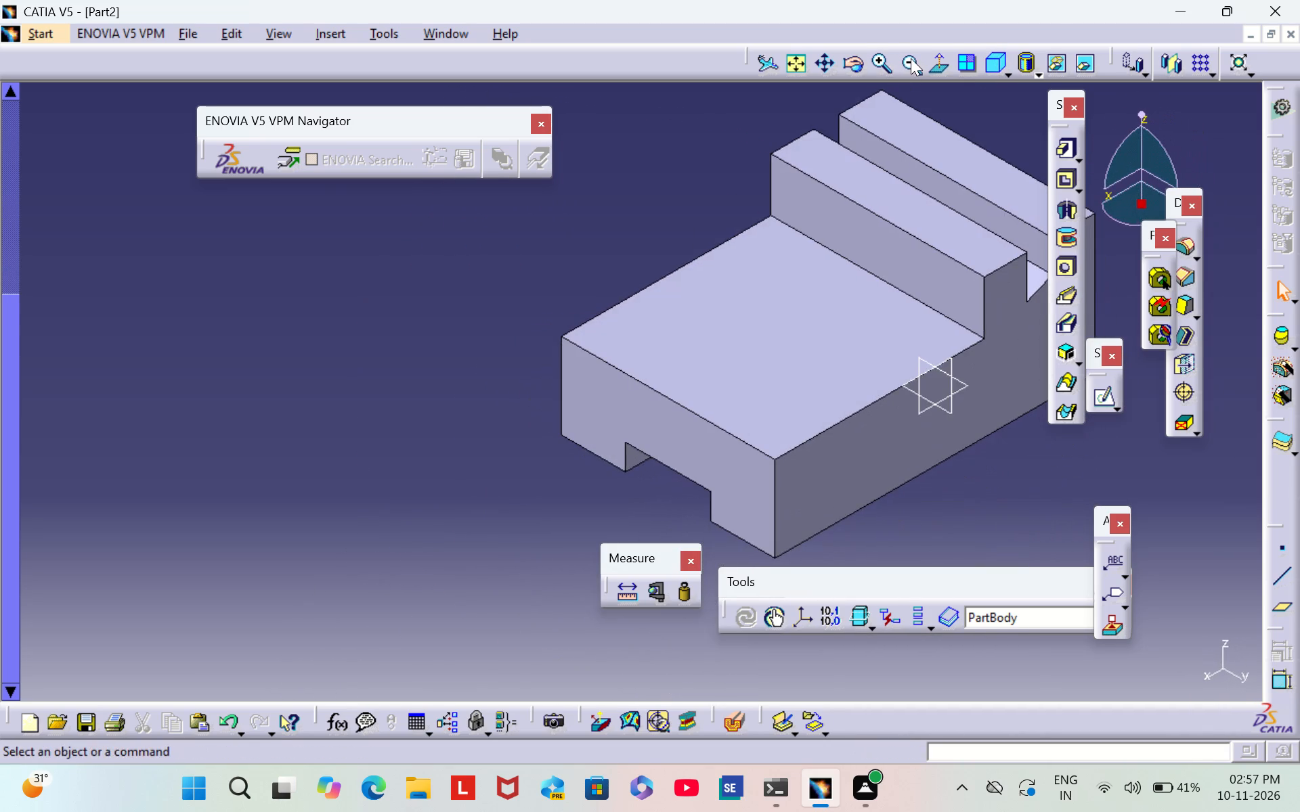
click(905, 62)
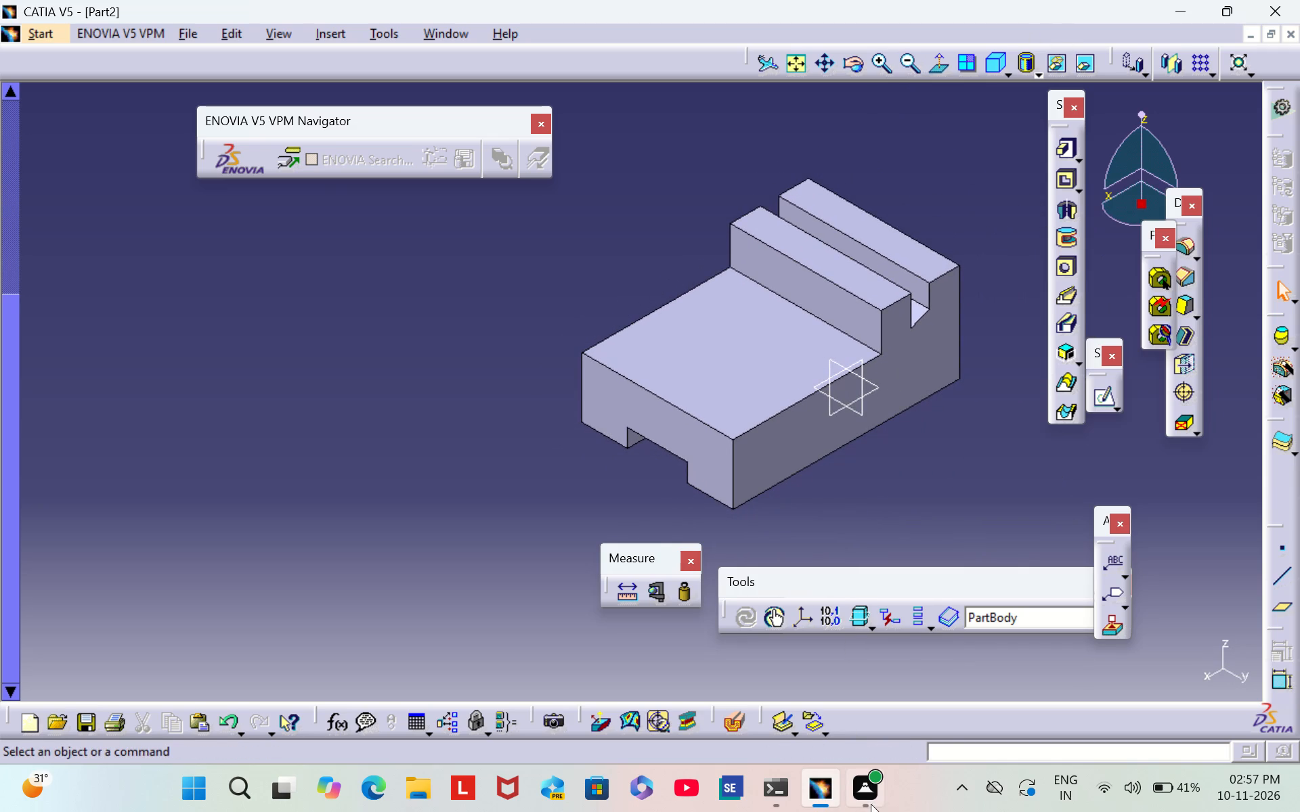
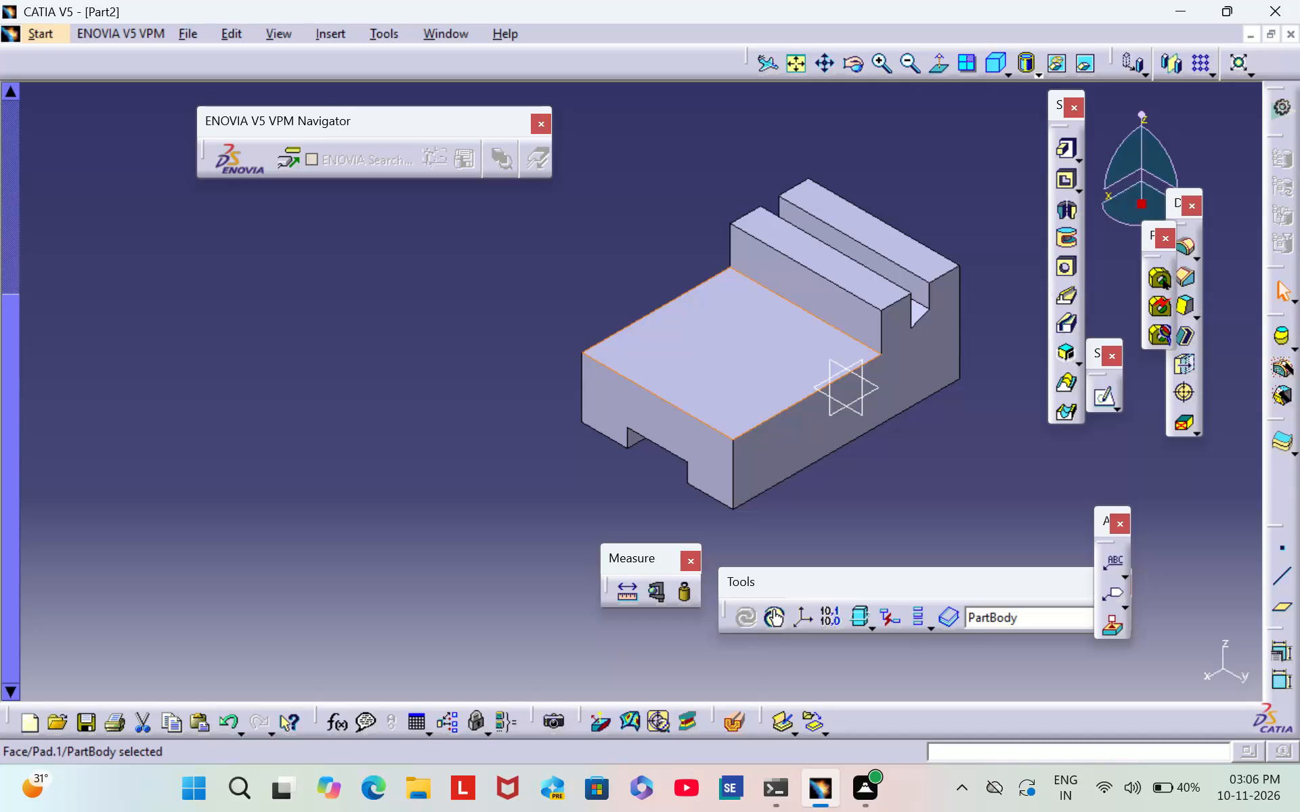
Set the fill colour of the block's large lower top face to violet from the basic colours.
scroll(509, 288, up, 2)
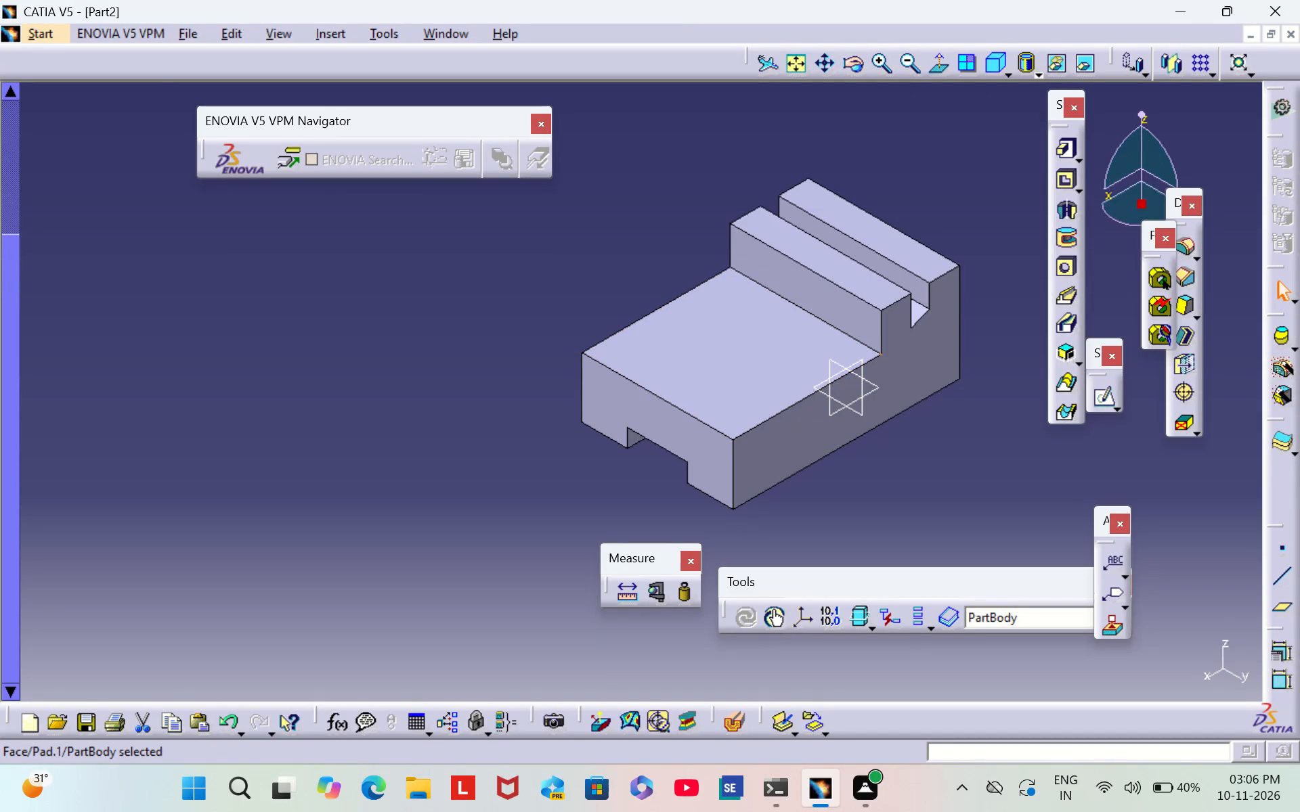
right_click(745, 342)
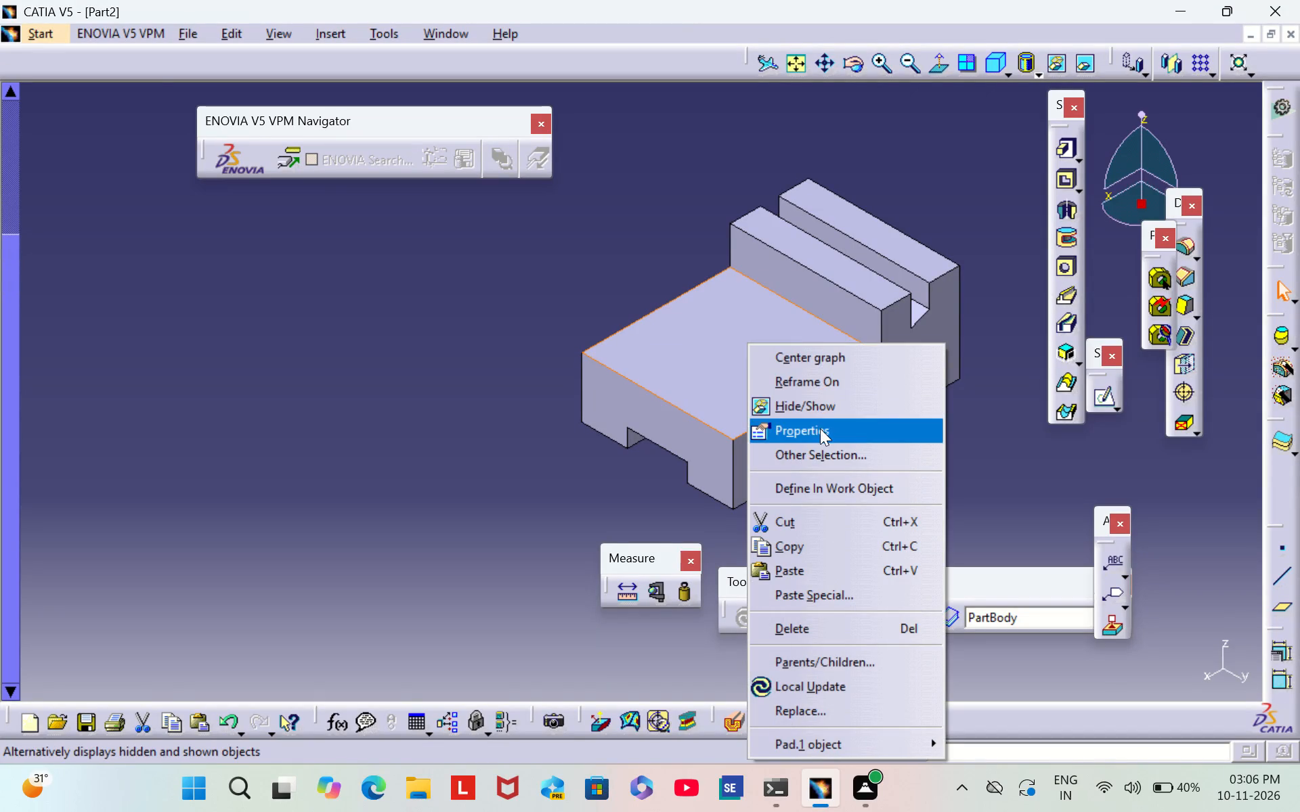
click(820, 428)
click(905, 221)
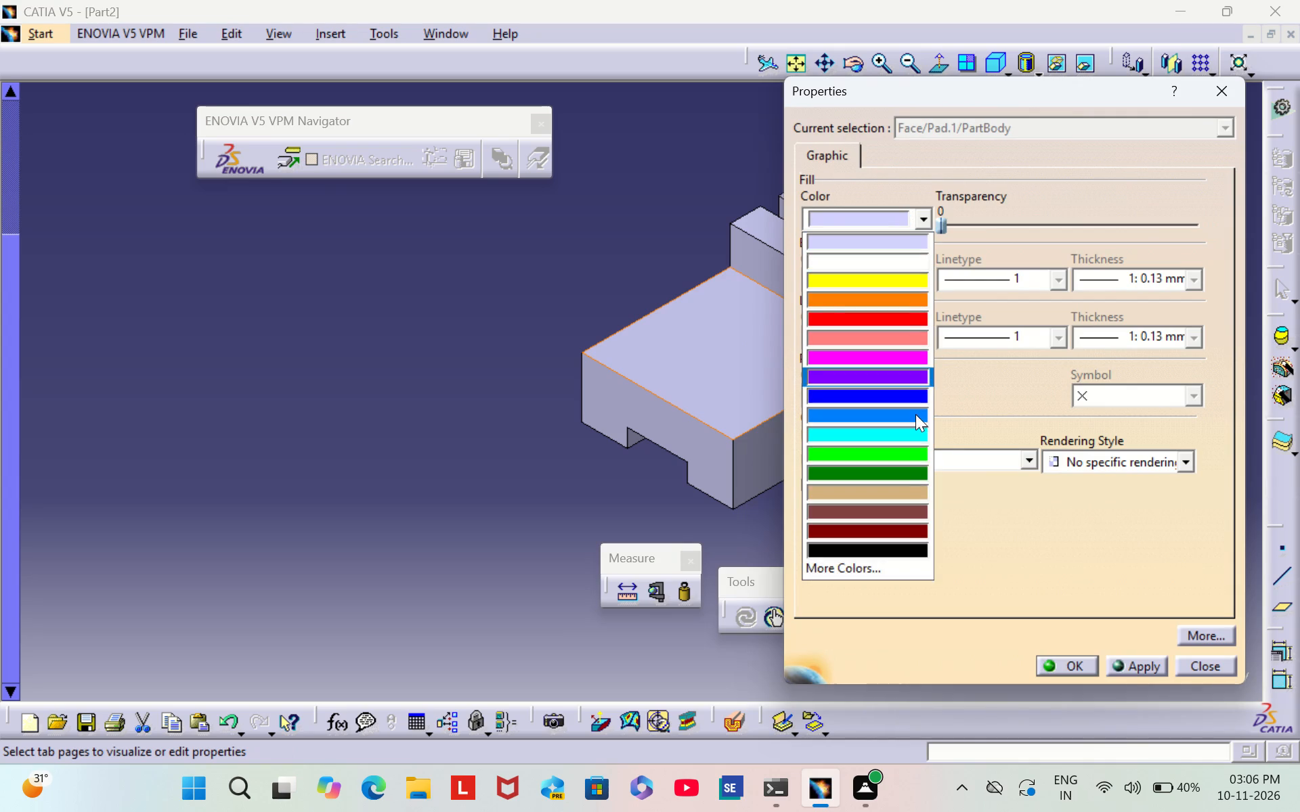
click(914, 563)
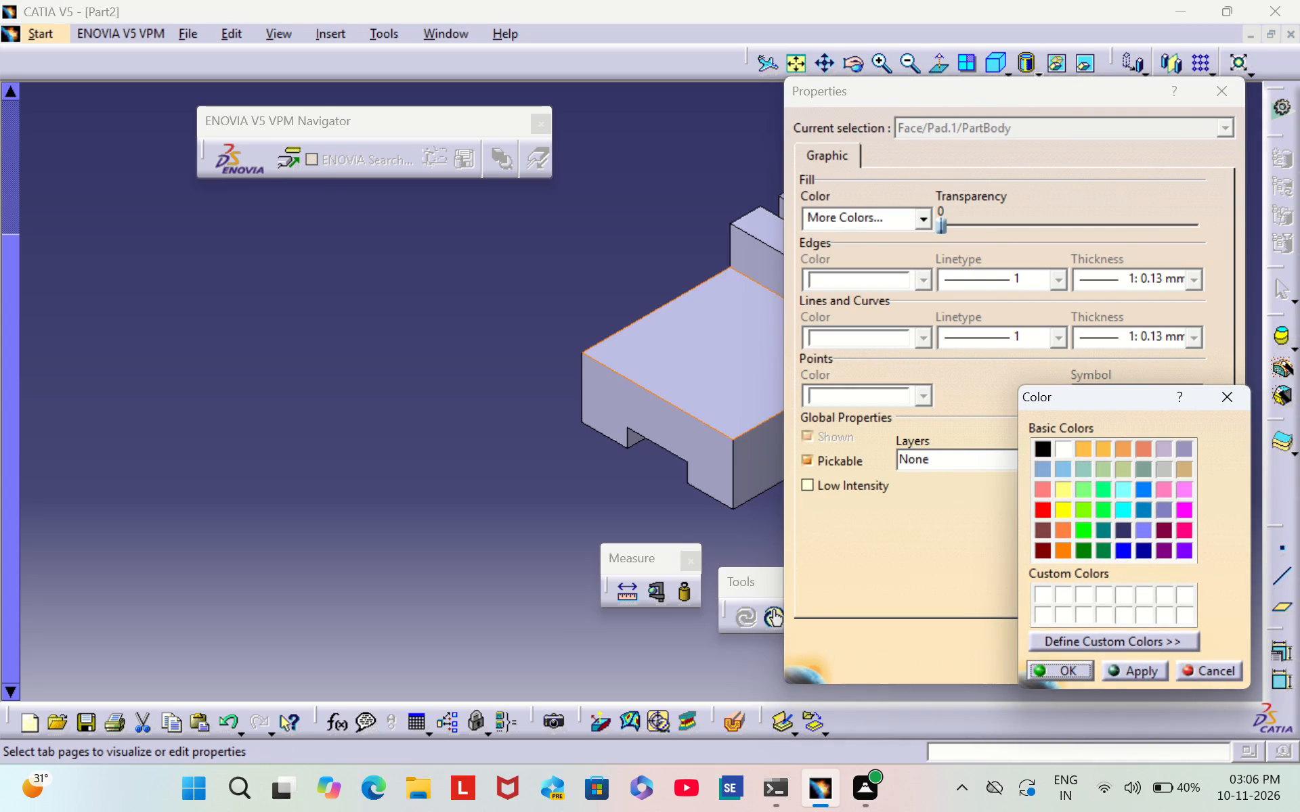
click(1182, 549)
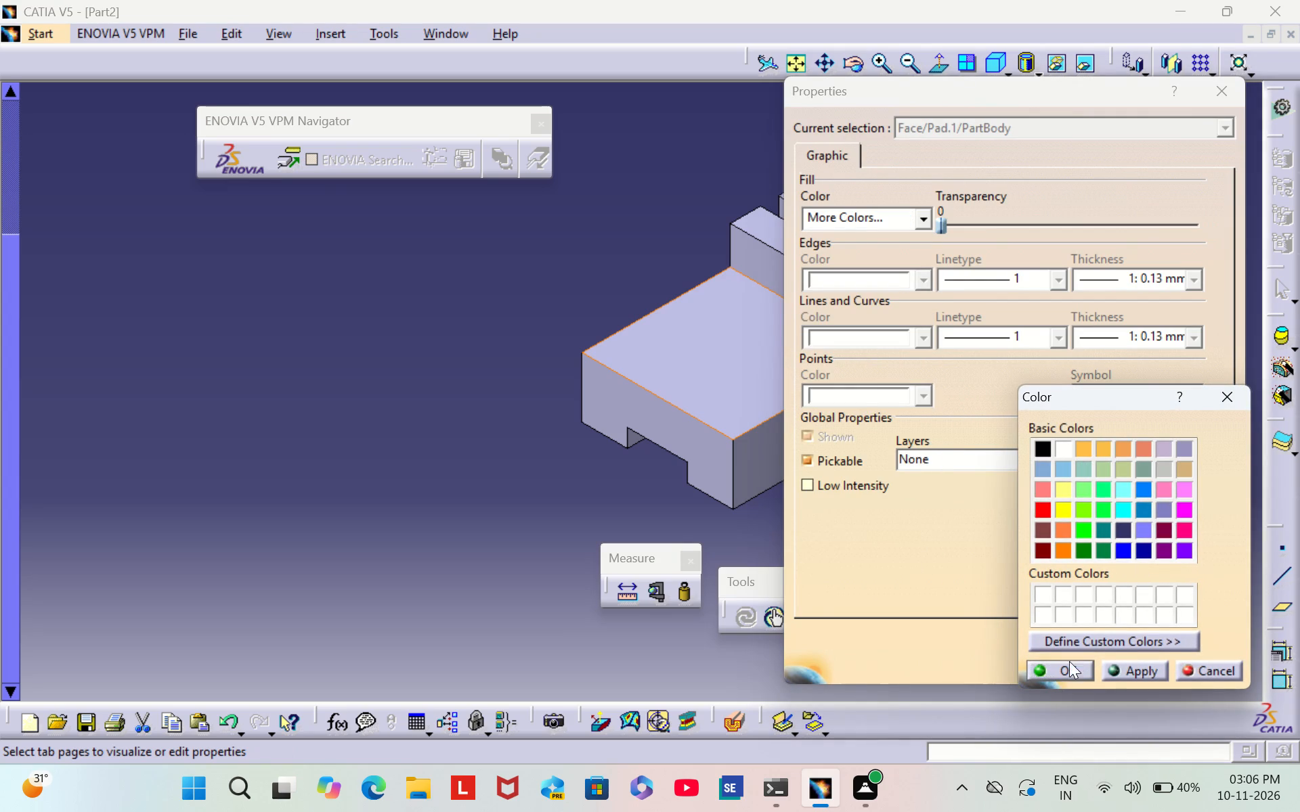
click(1069, 661)
click(1069, 653)
click(402, 328)
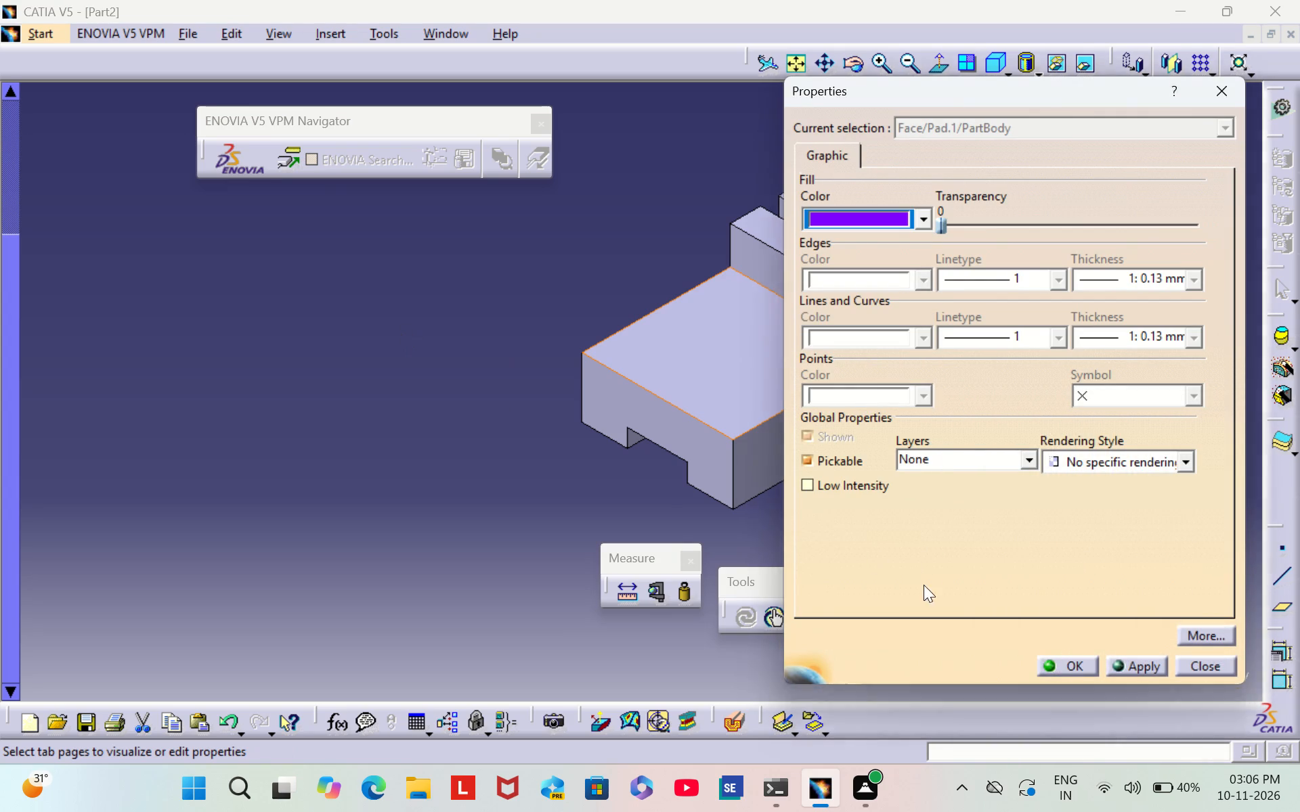
click(1066, 665)
click(561, 432)
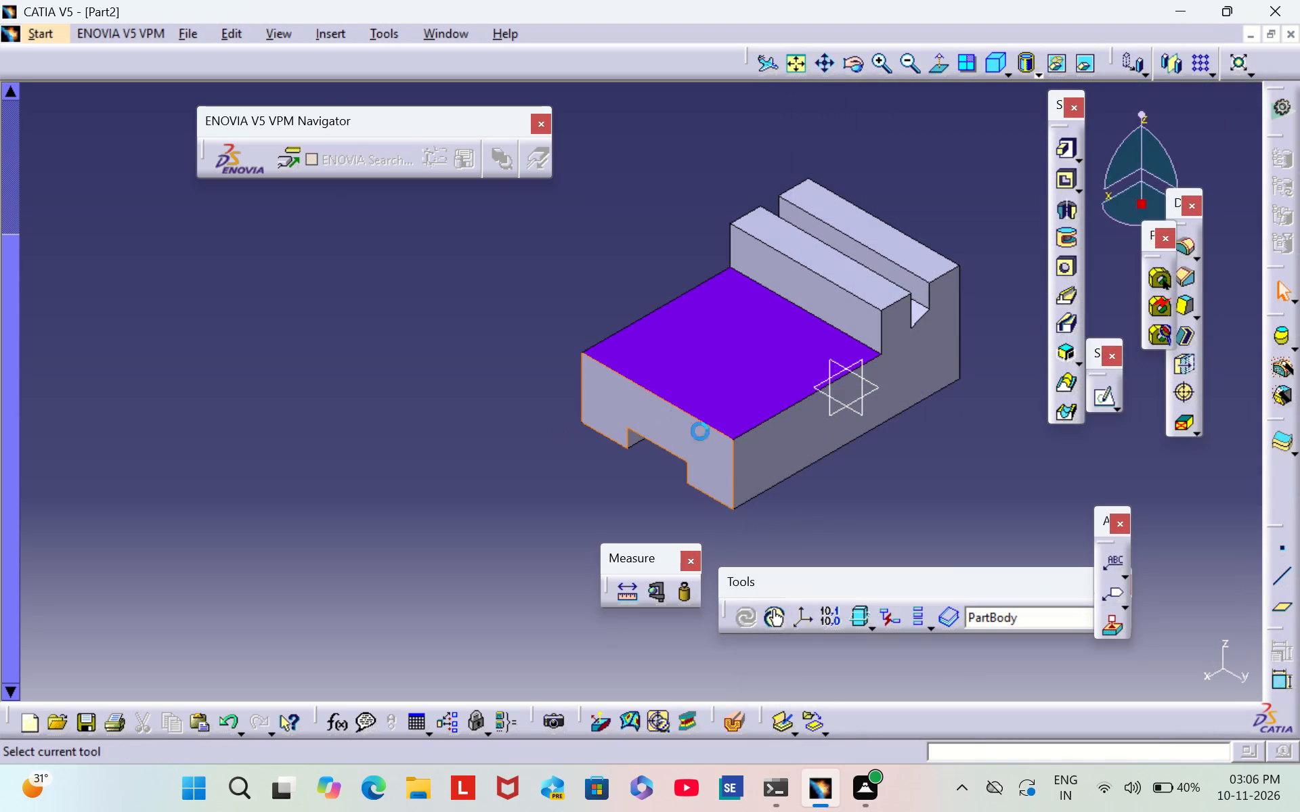
Apply the same violet fill colour to the stepped side face adjoining the lower top face.
right_click(905, 376)
click(983, 440)
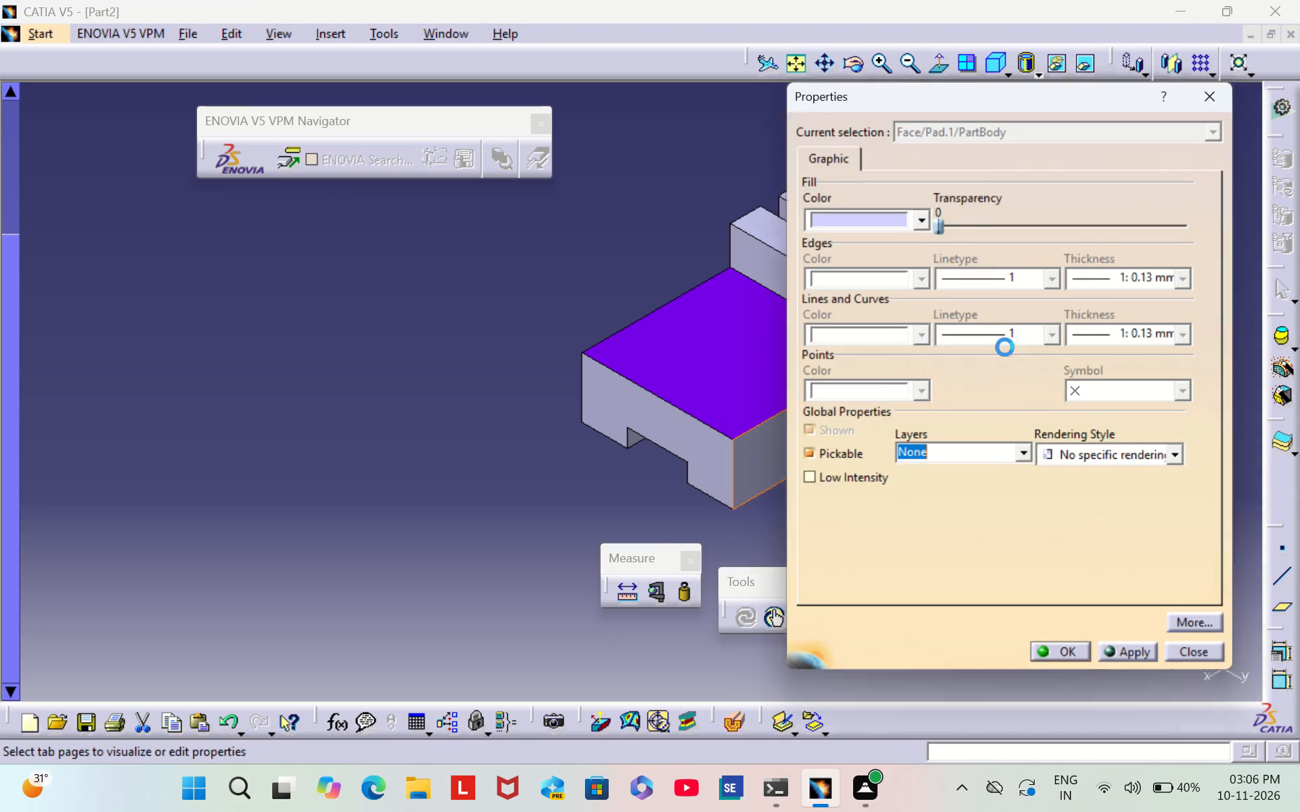
click(907, 218)
click(914, 570)
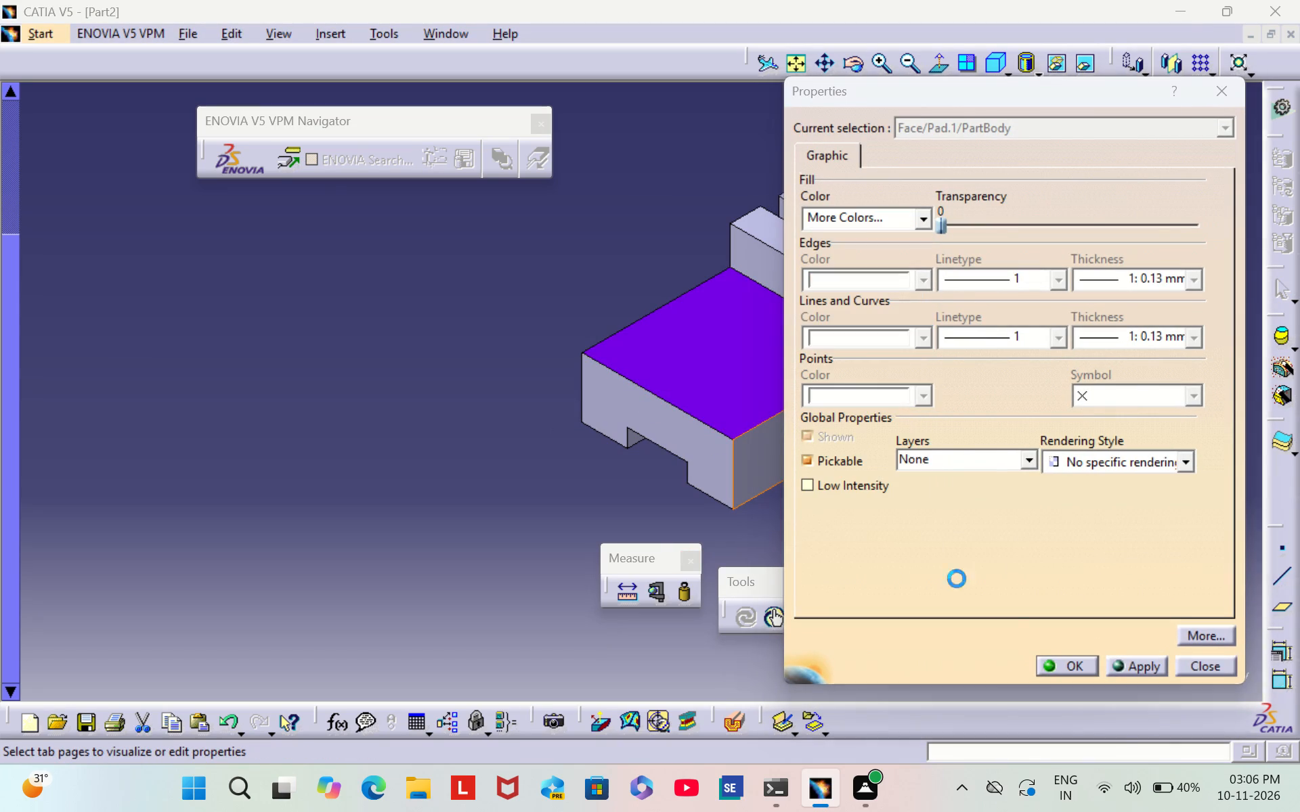
click(1182, 554)
click(1075, 674)
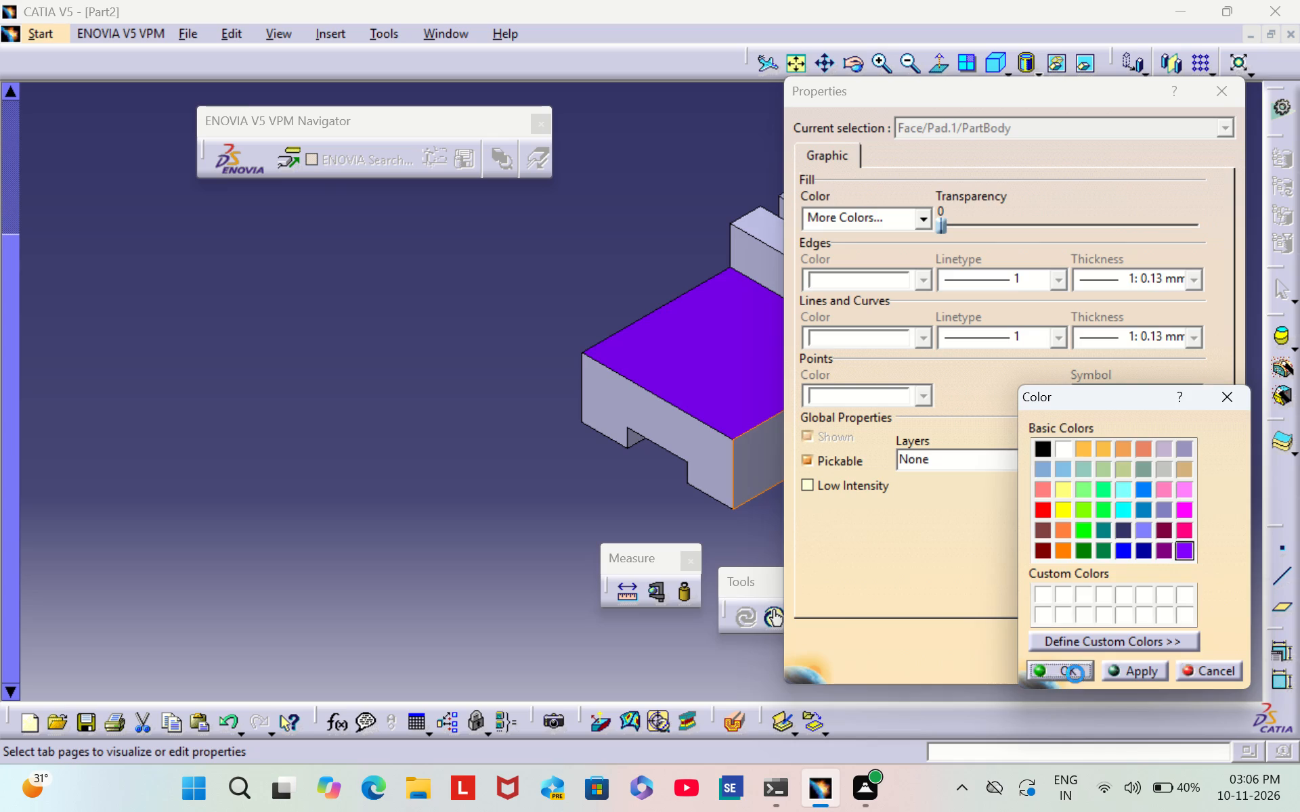
click(1075, 666)
click(1013, 443)
Colour the end face at the low end of the block, around the slot opening, the same violet.
middle_drag(500, 488, 581, 456)
right_drag(506, 484, 581, 456)
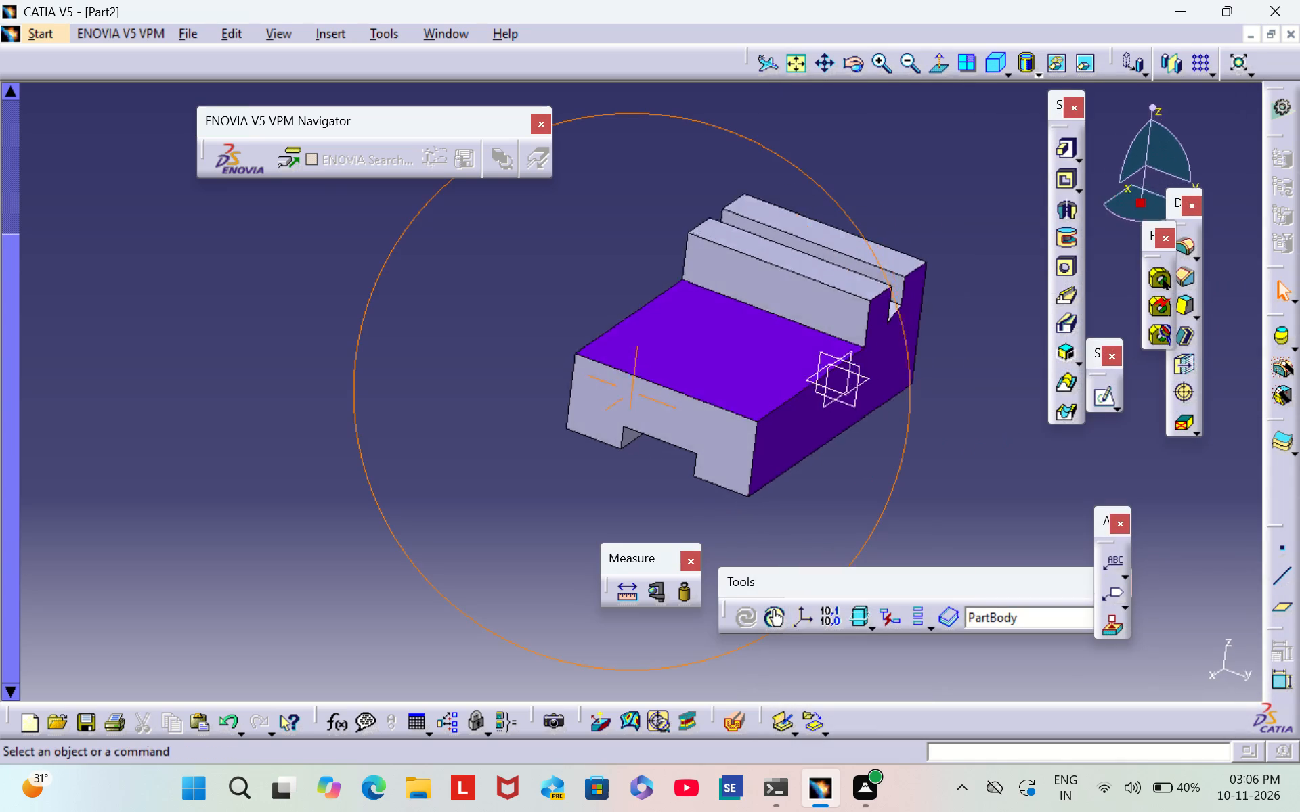
right_drag(581, 456, 768, 430)
middle_drag(581, 456, 768, 430)
right_click(687, 420)
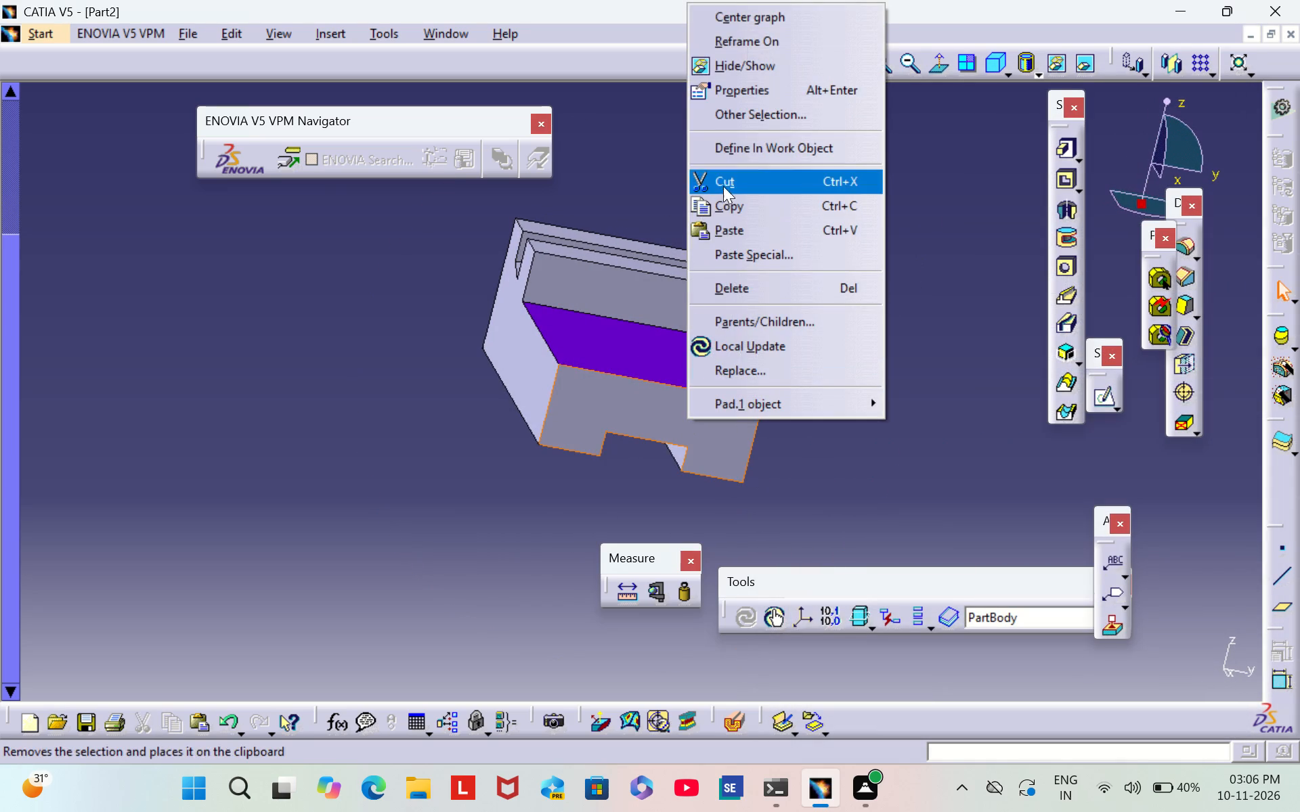
click(761, 85)
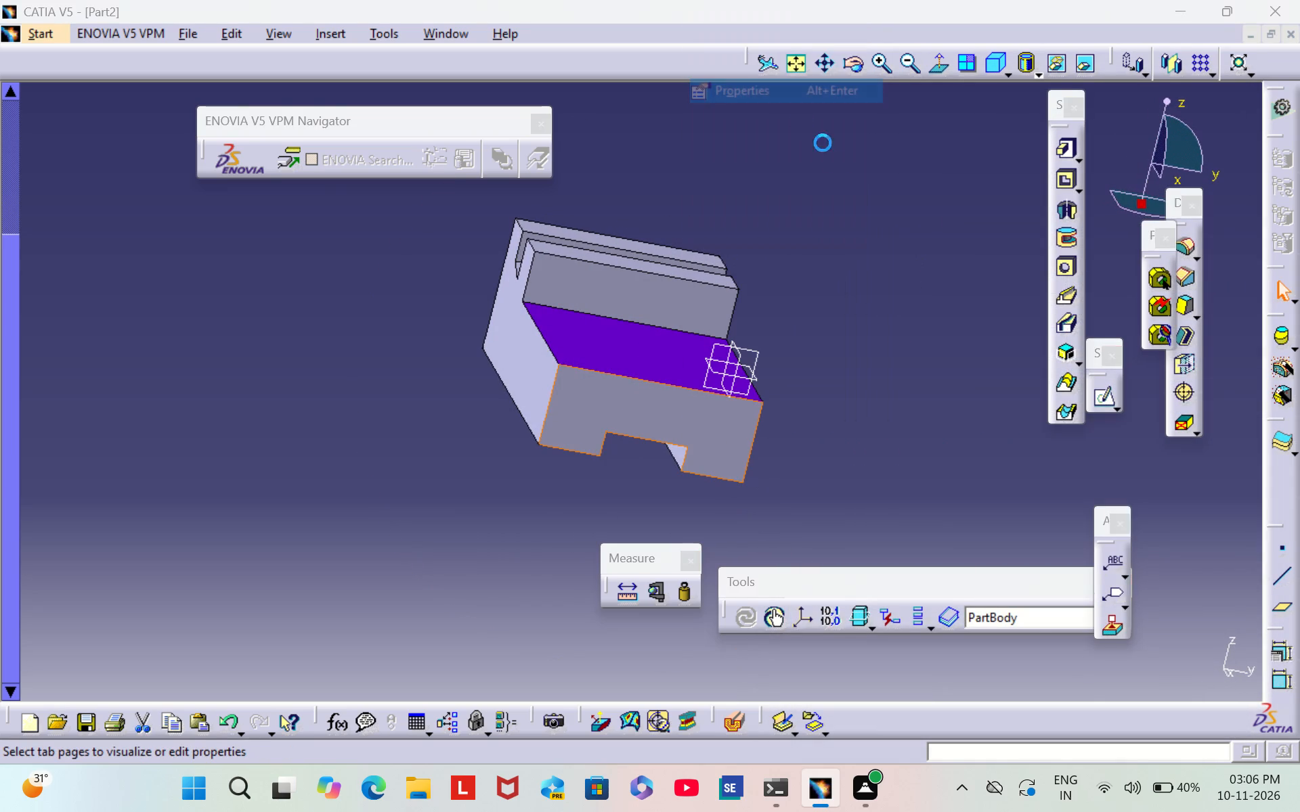
click(898, 215)
click(887, 579)
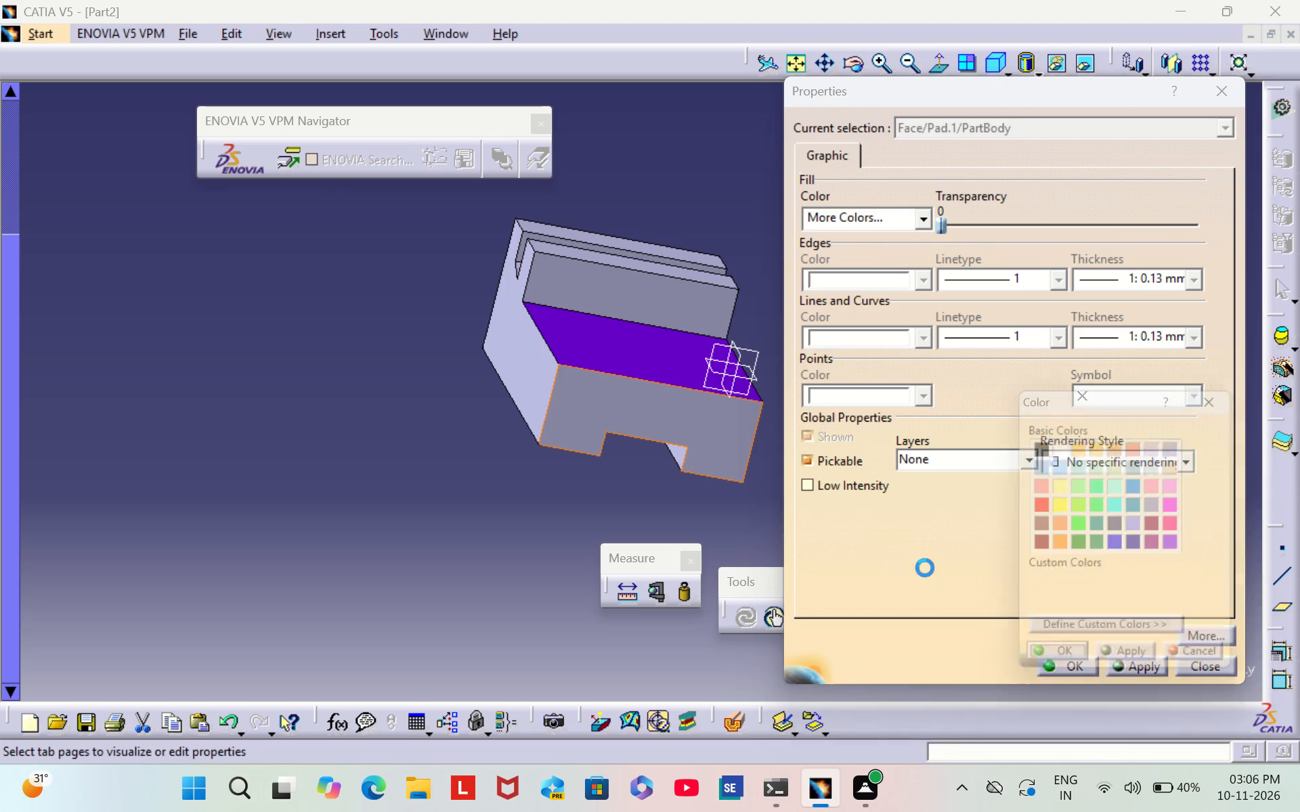
click(1178, 554)
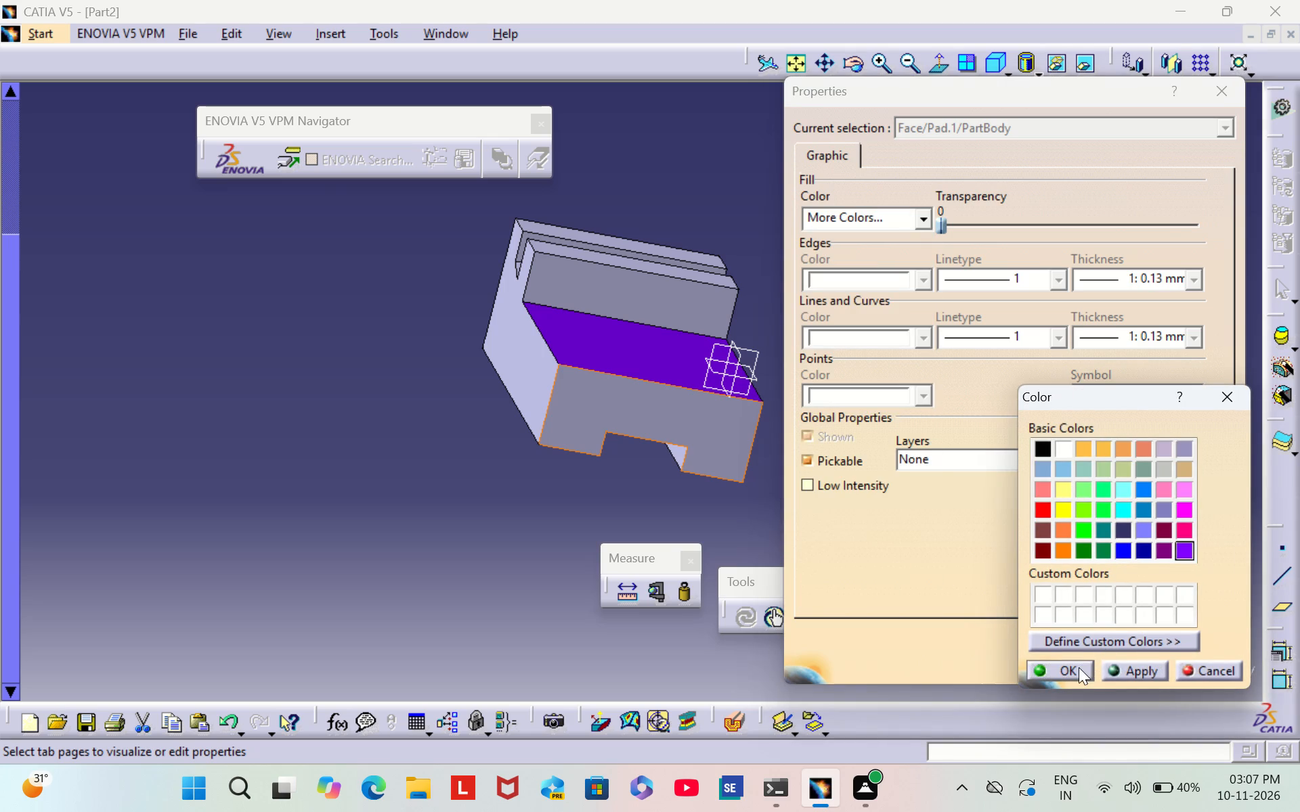
click(1079, 667)
click(1073, 660)
click(450, 310)
Set the fill colour of the opposite stepped side face, with the notch profile, to violet.
scroll(446, 314, down, 1)
middle_drag(446, 314, 483, 333)
right_drag(452, 313, 483, 333)
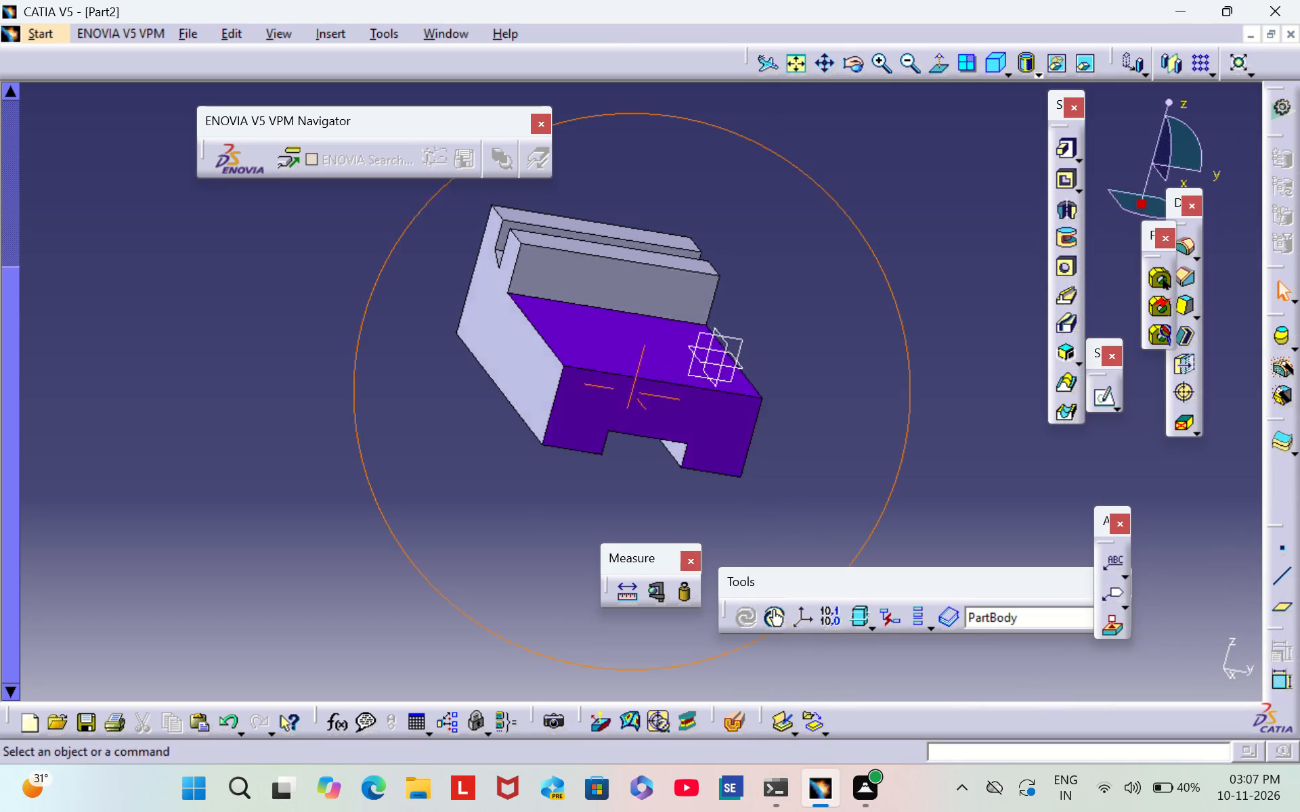
right_drag(483, 333, 551, 356)
middle_drag(483, 333, 551, 355)
right_click(402, 305)
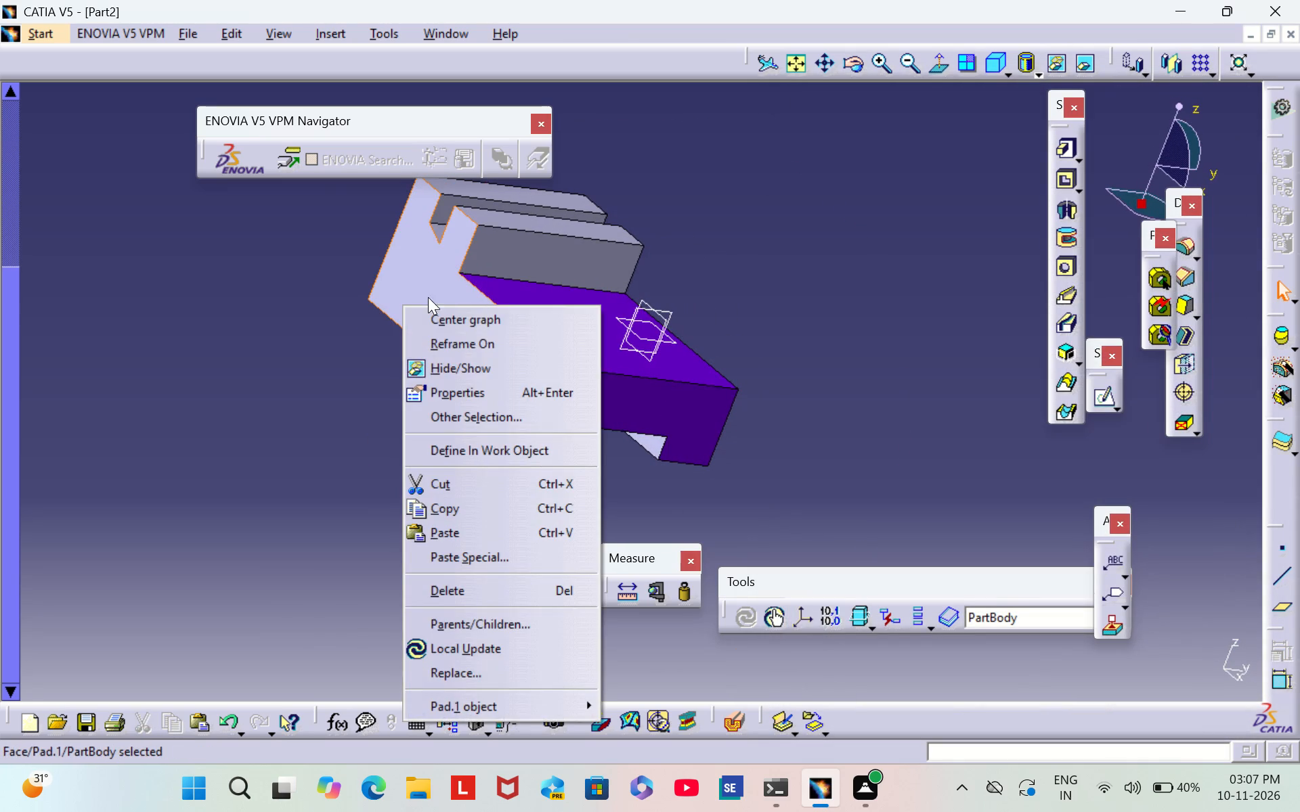
click(511, 396)
click(849, 219)
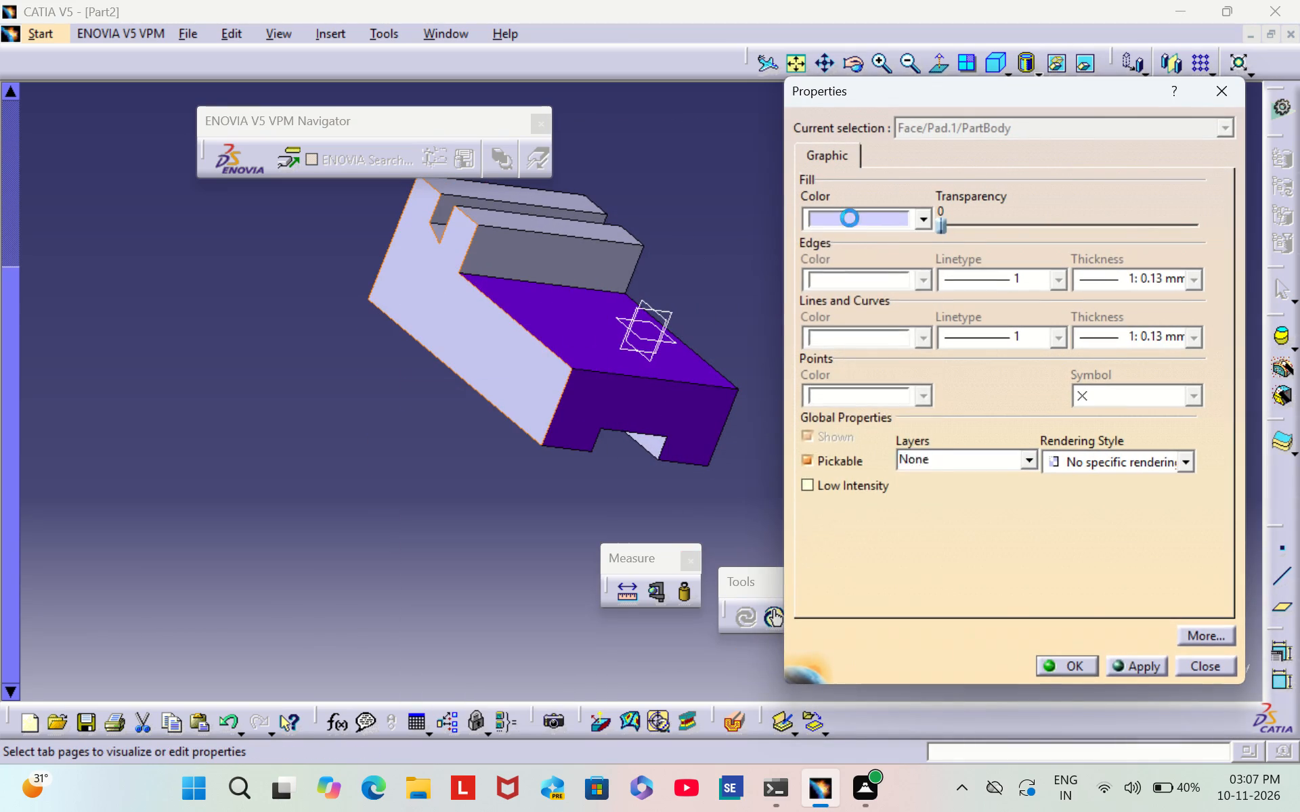
click(868, 566)
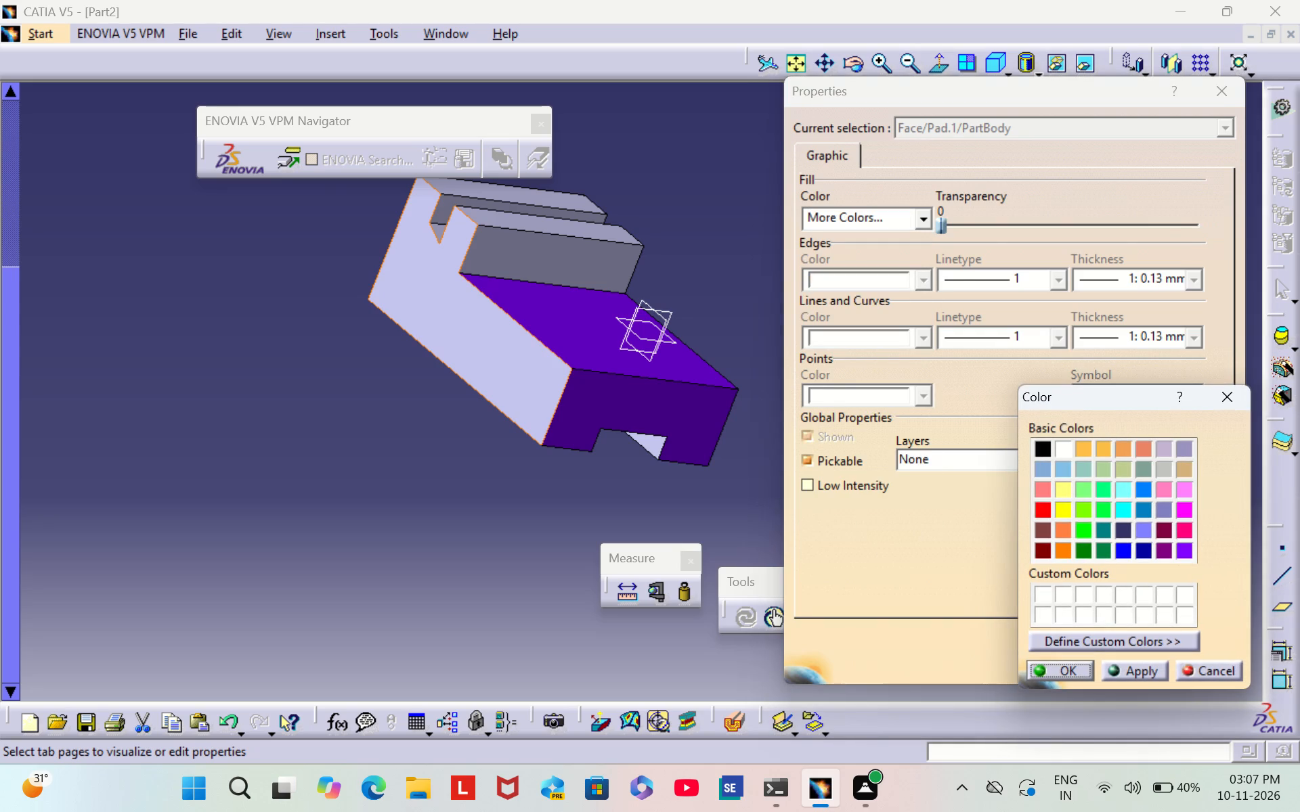
click(1176, 561)
click(1076, 667)
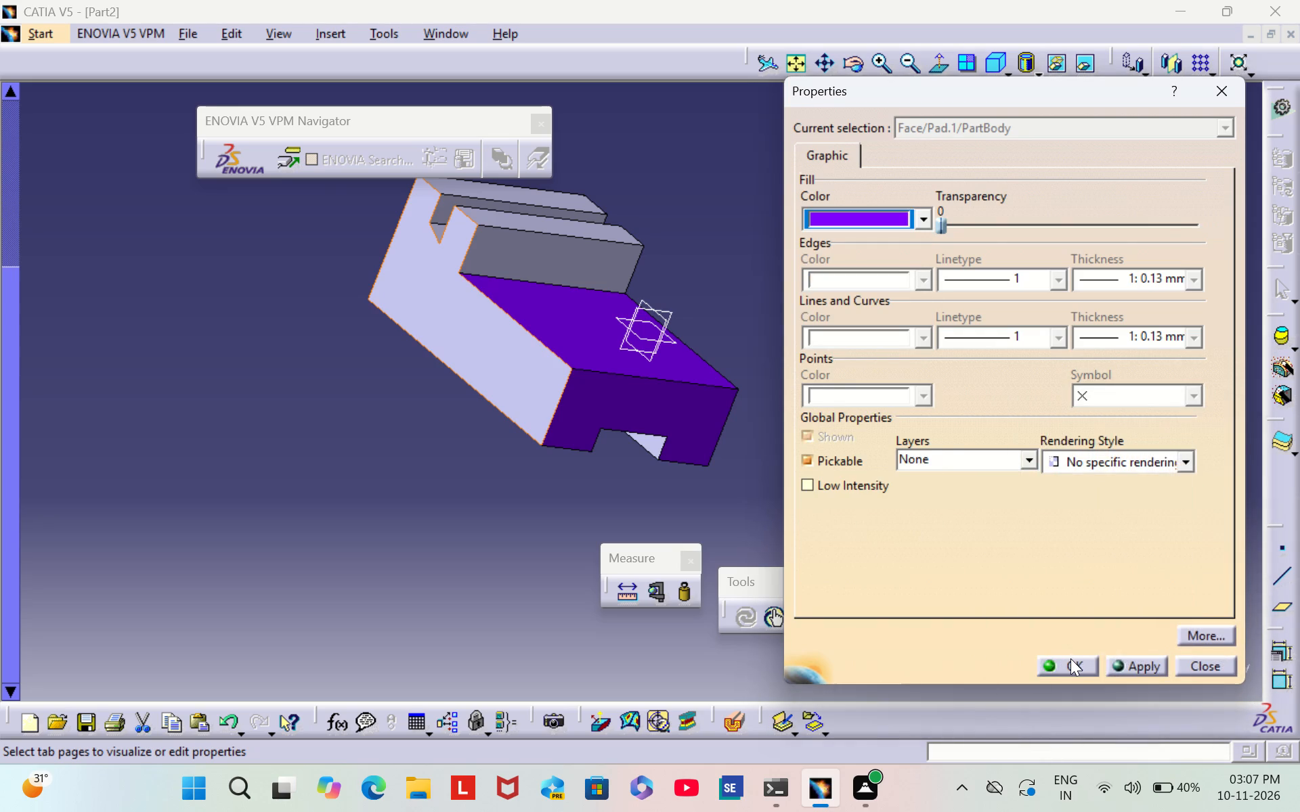
click(1070, 659)
click(942, 269)
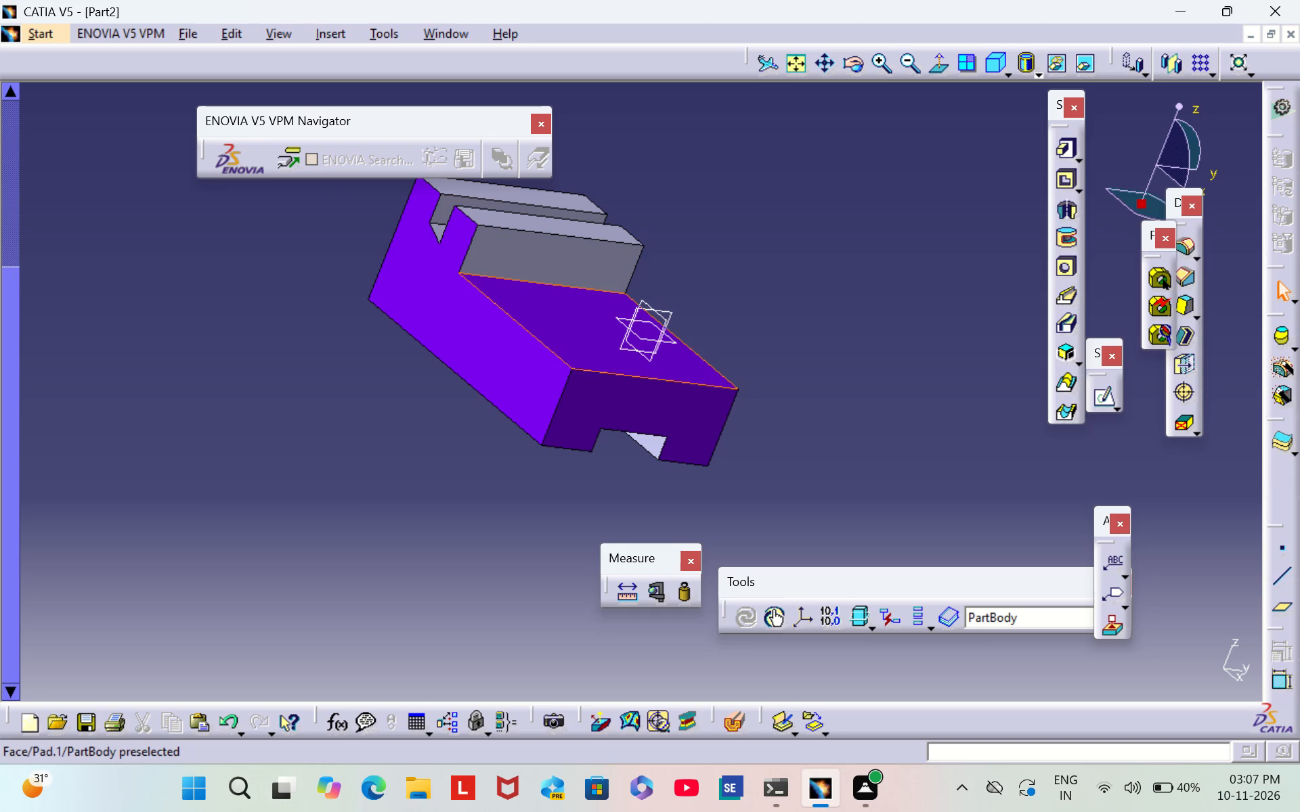
Colour the end face at the tall end of the block, around the slot opening, the same violet.
middle_drag(340, 449, 513, 618)
right_drag(343, 449, 513, 618)
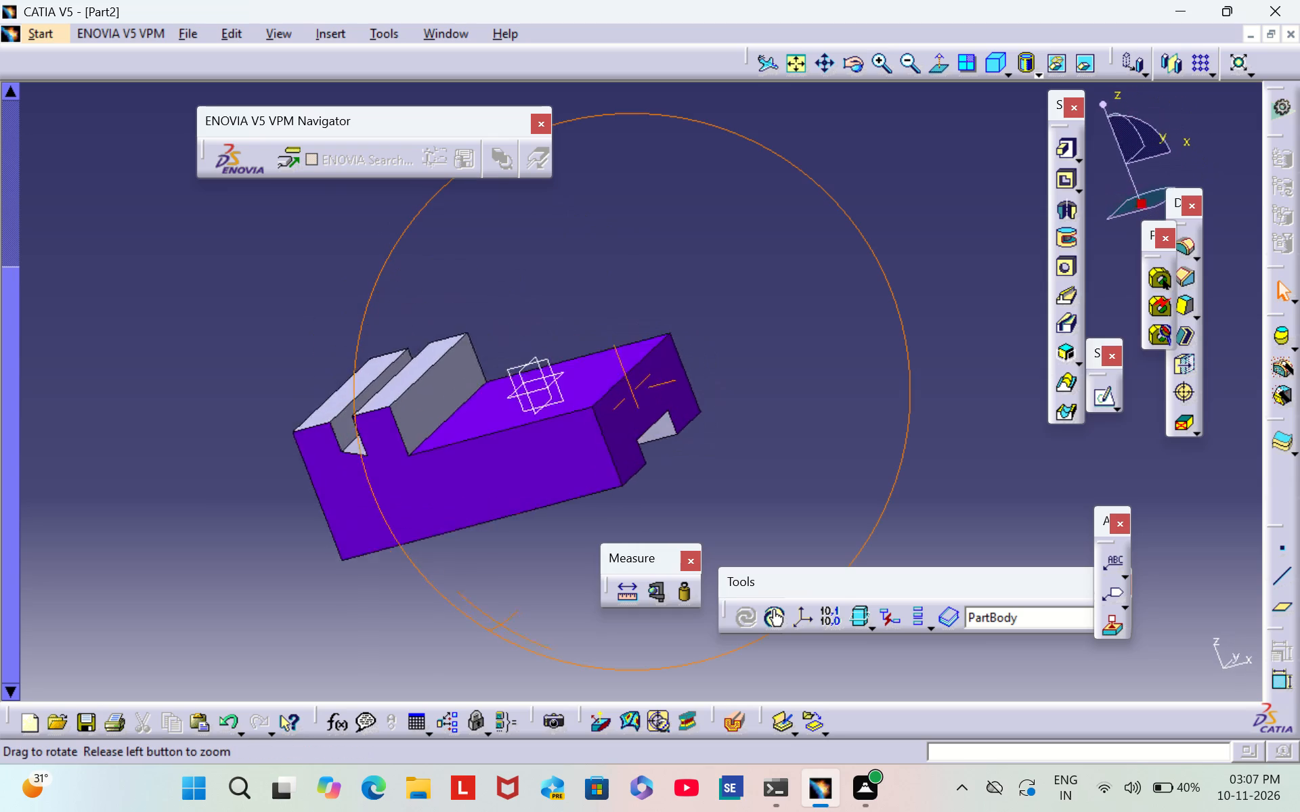
right_drag(513, 618, 558, 633)
middle_drag(513, 618, 558, 633)
scroll(82, 470, down, 1)
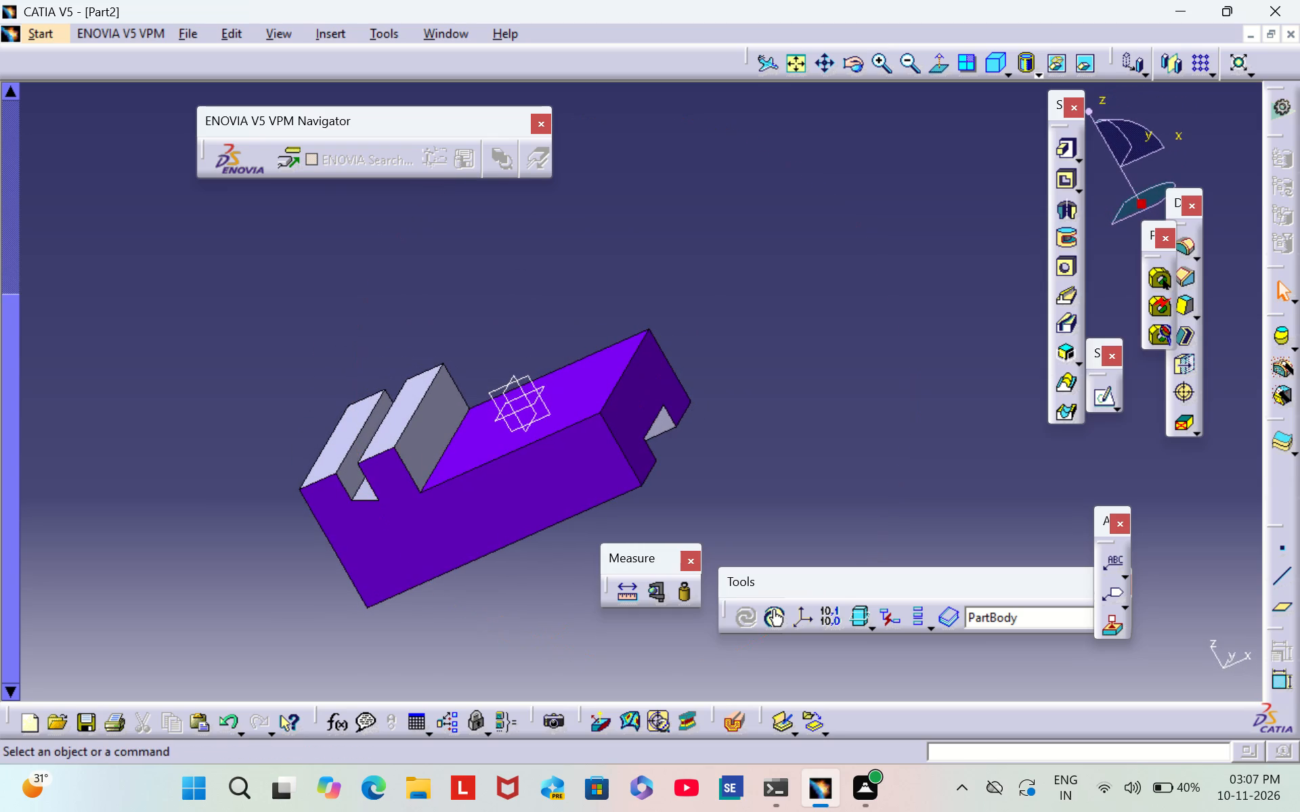
middle_drag(82, 463, 450, 422)
right_drag(84, 461, 449, 422)
scroll(253, 509, down, 1)
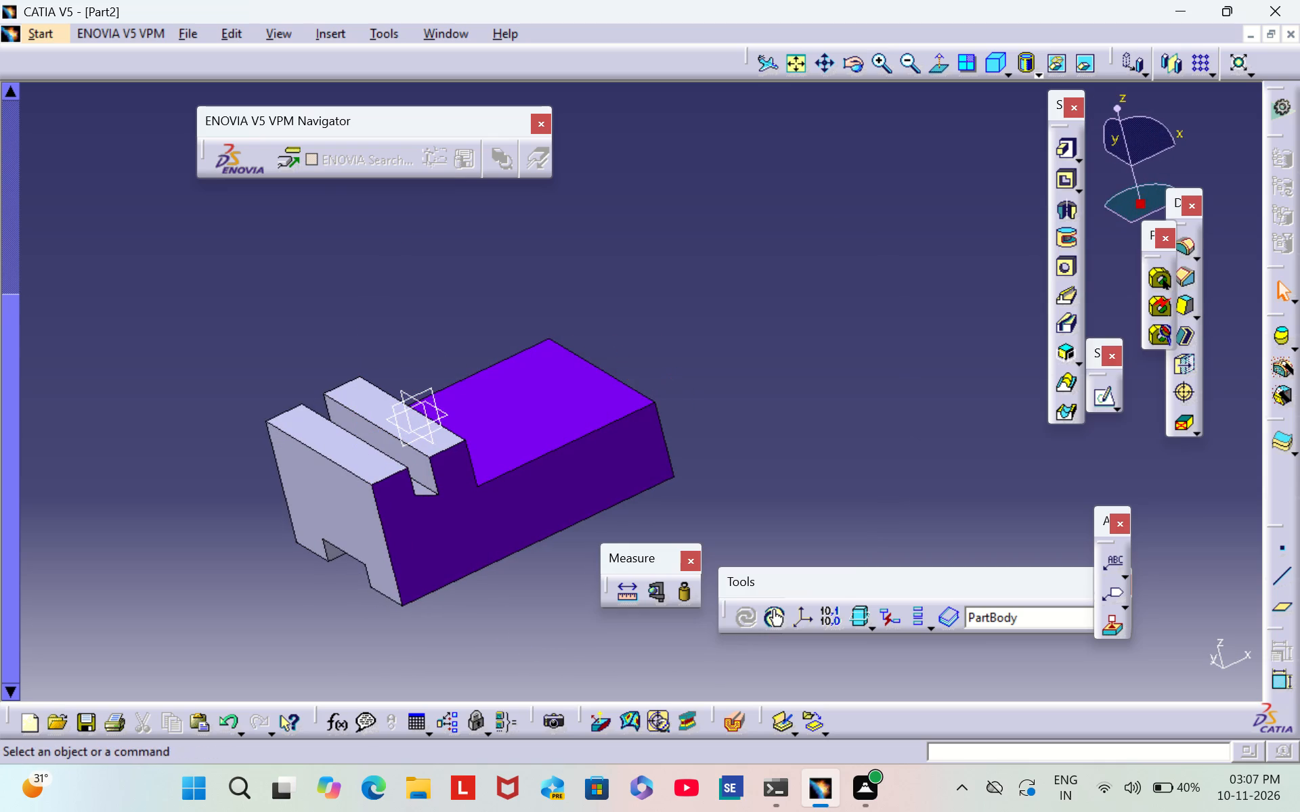
right_click(309, 503)
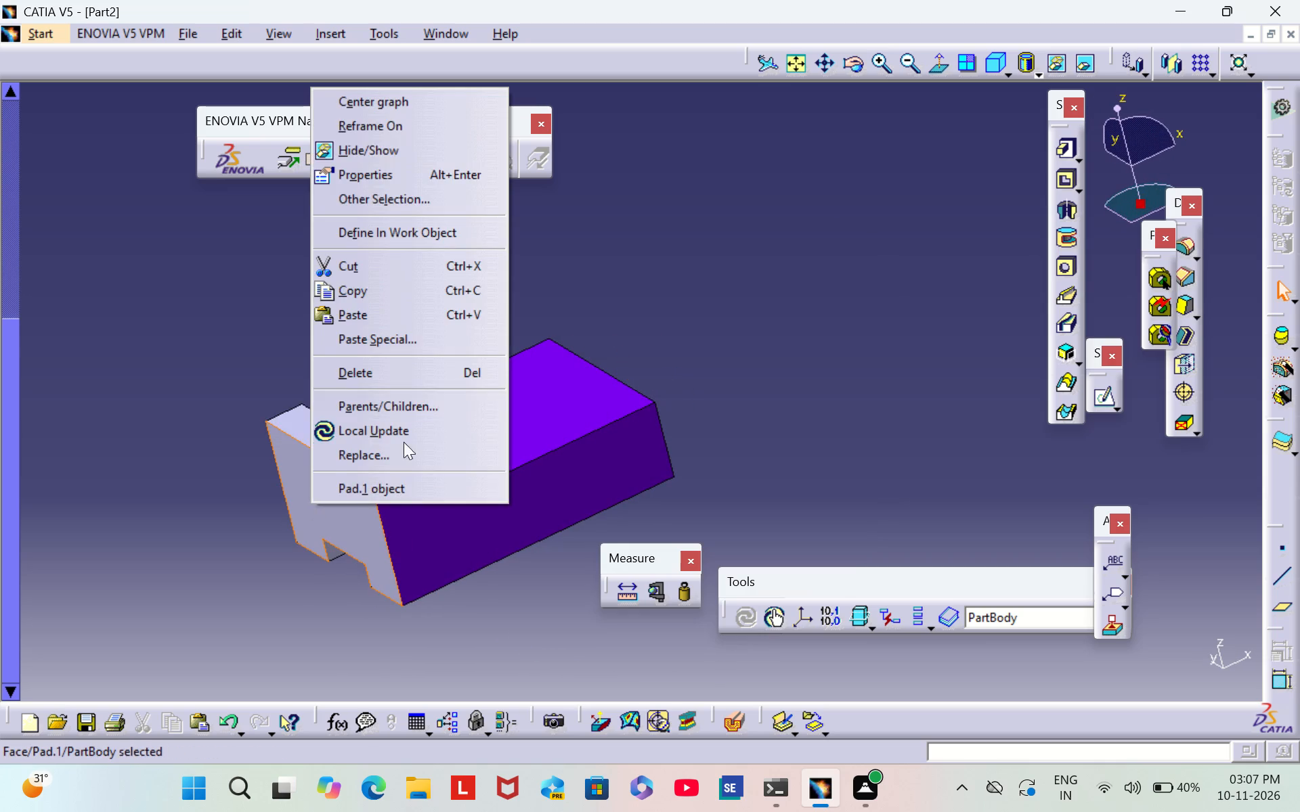
click(417, 169)
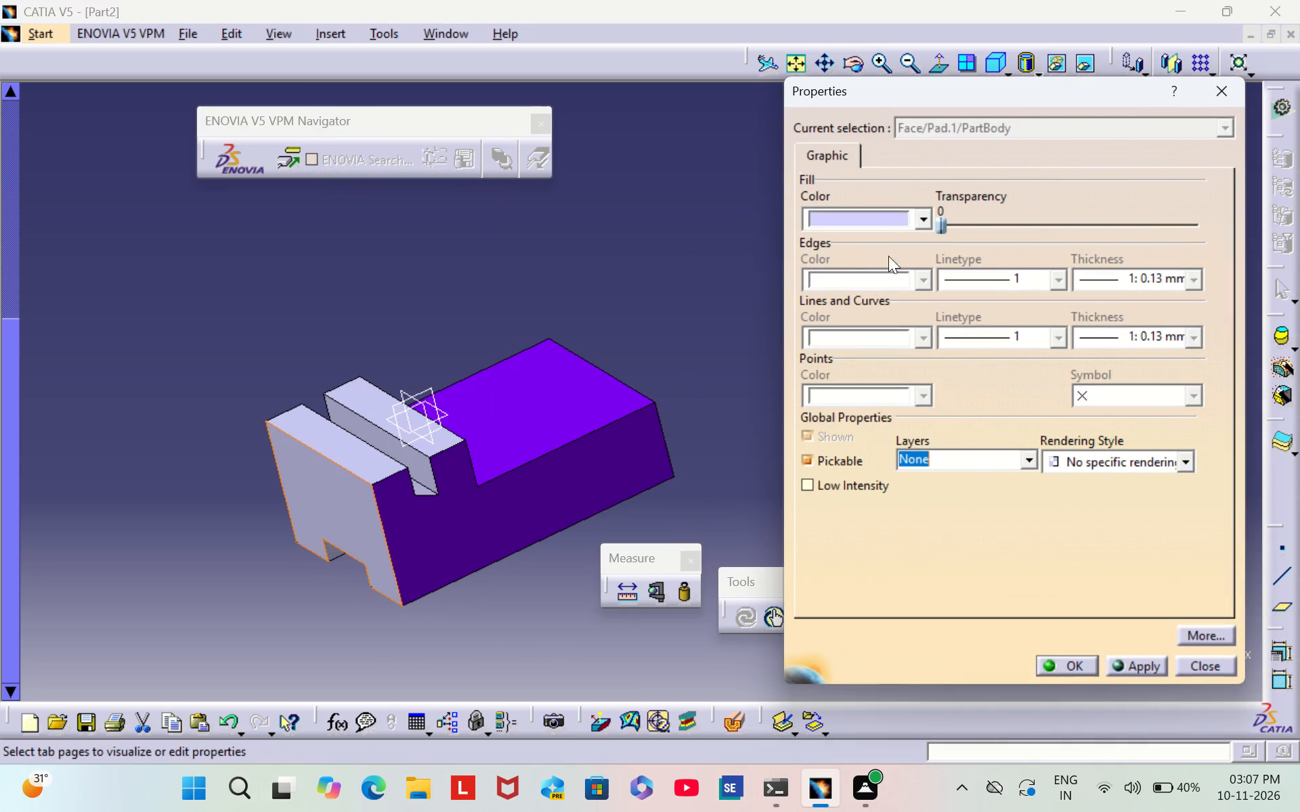
click(892, 221)
click(842, 565)
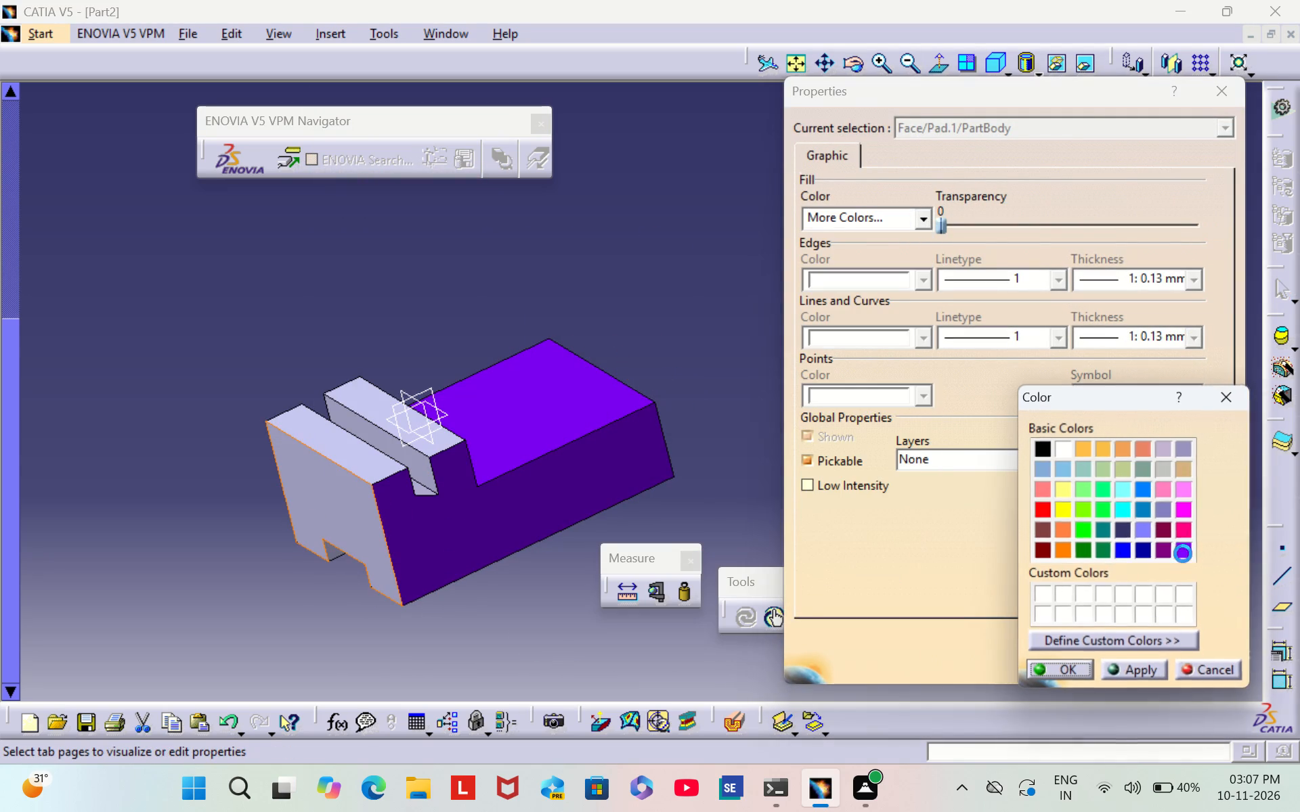
click(1186, 552)
click(1068, 676)
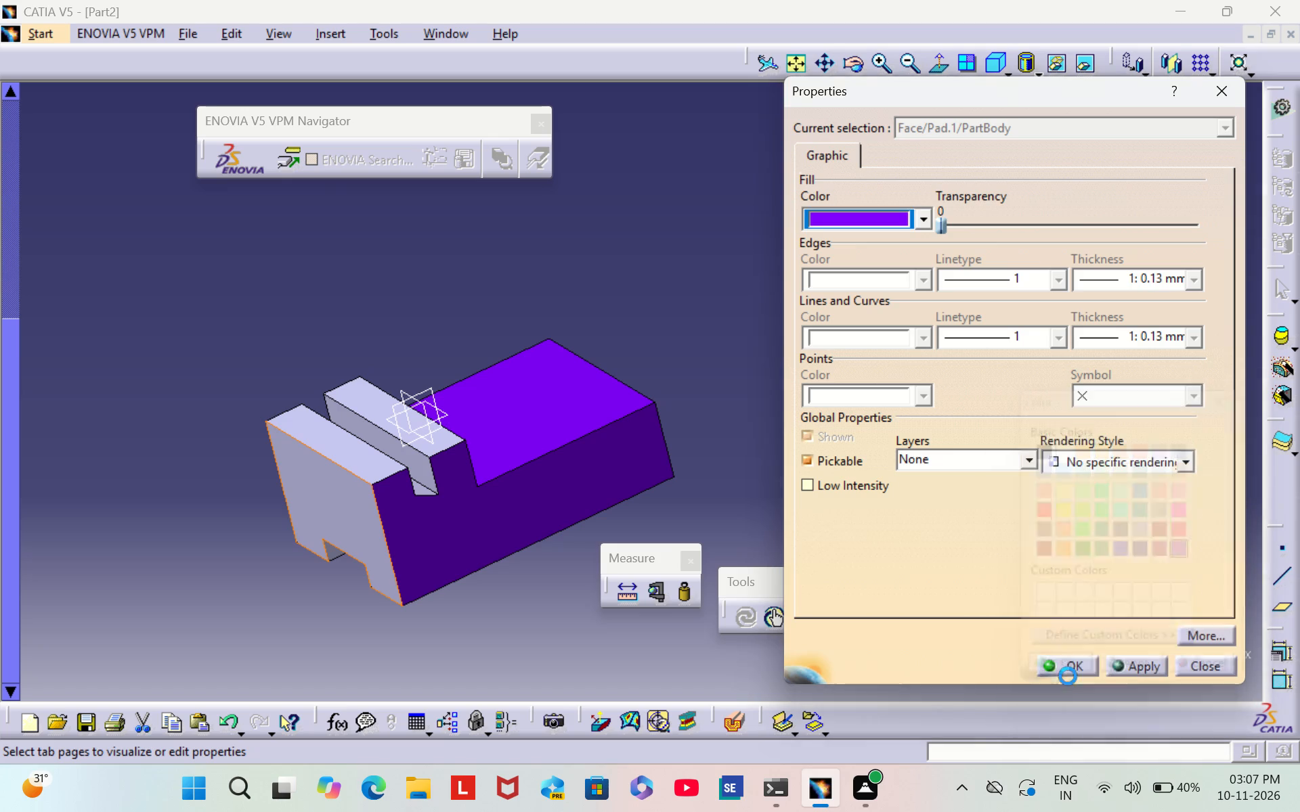
click(1070, 664)
click(911, 388)
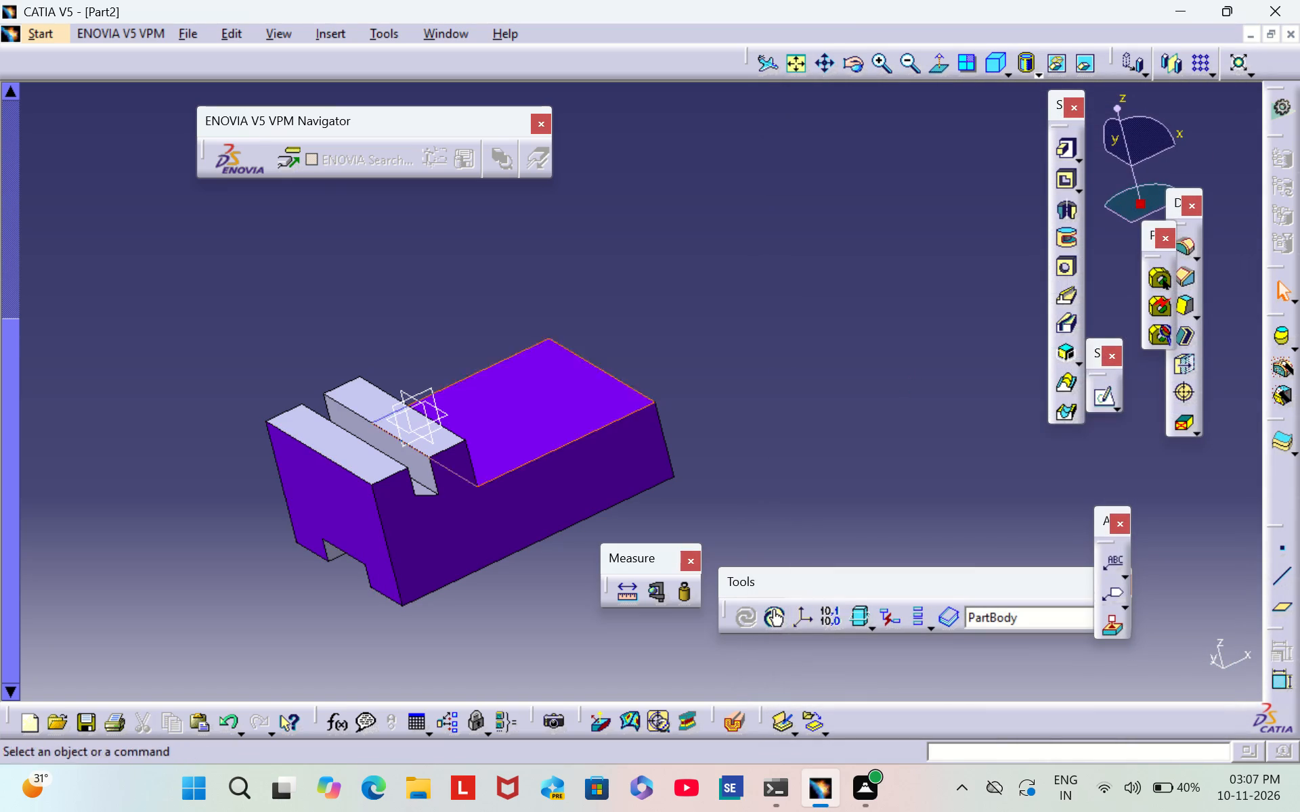
Set the fill colour of the top face between the notch and the tall end face to violet.
right_click(337, 441)
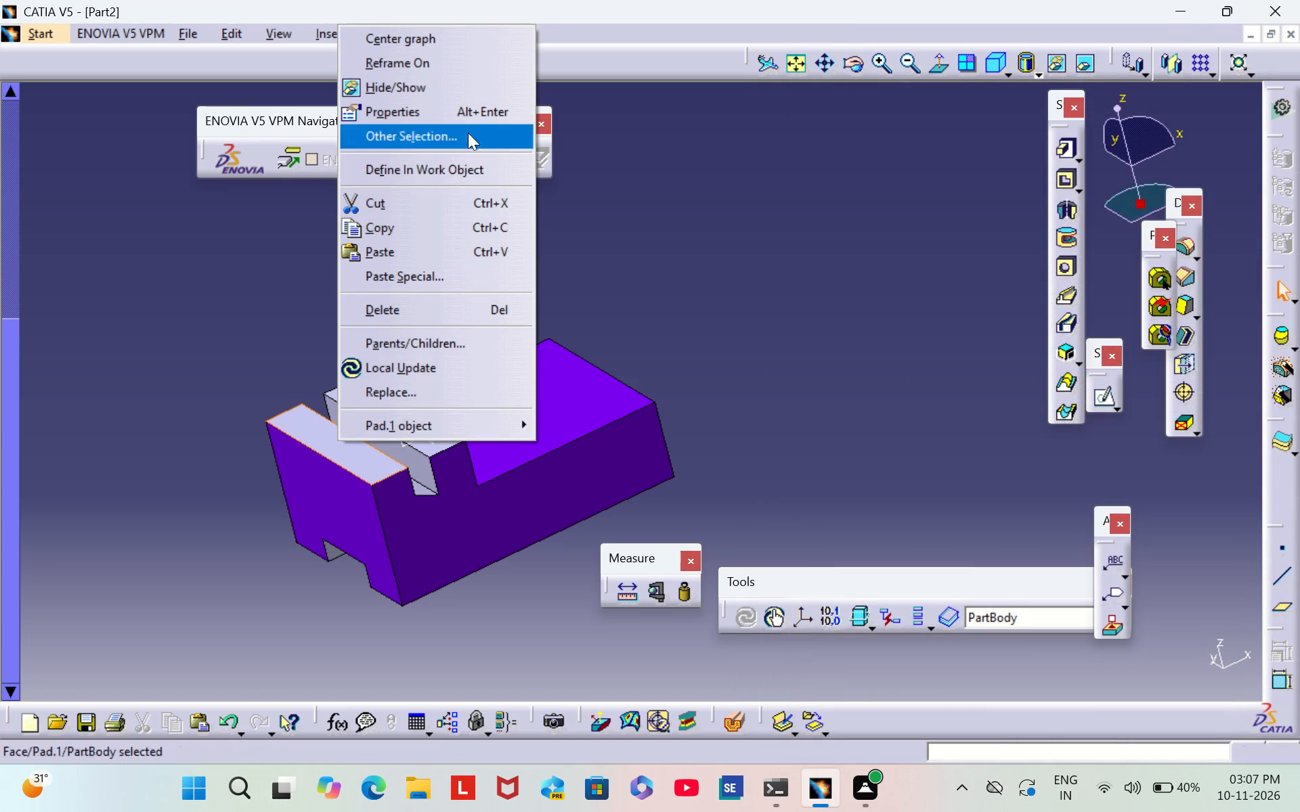
click(477, 110)
click(919, 222)
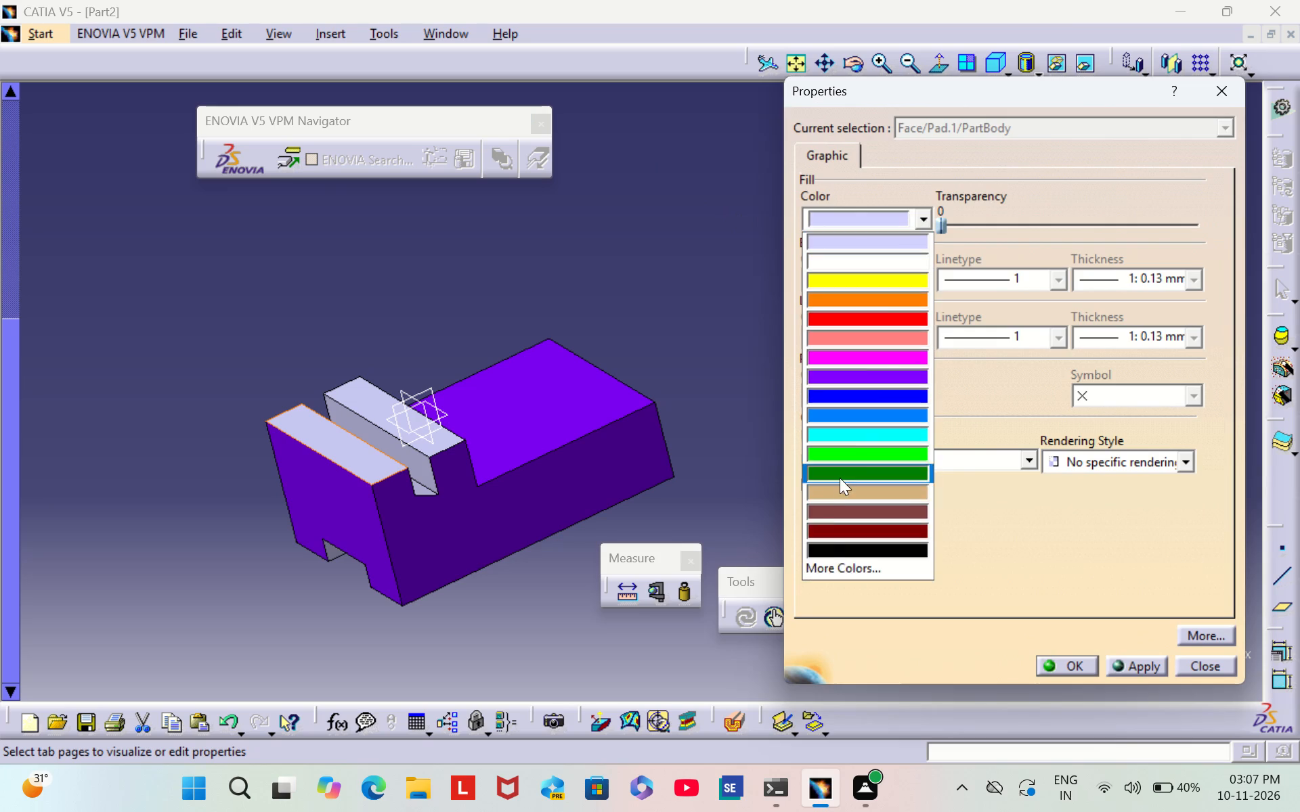
click(852, 565)
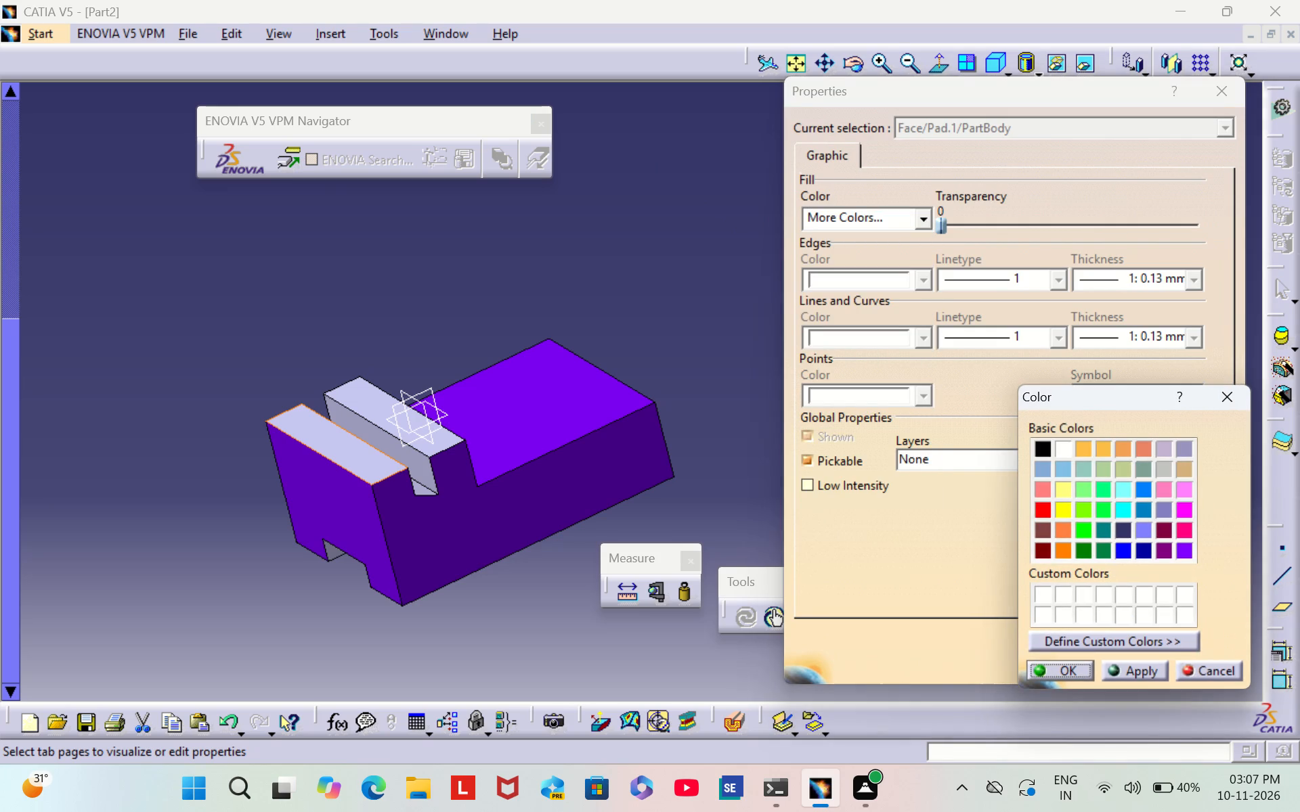
click(1184, 549)
click(1062, 661)
click(1078, 656)
click(947, 299)
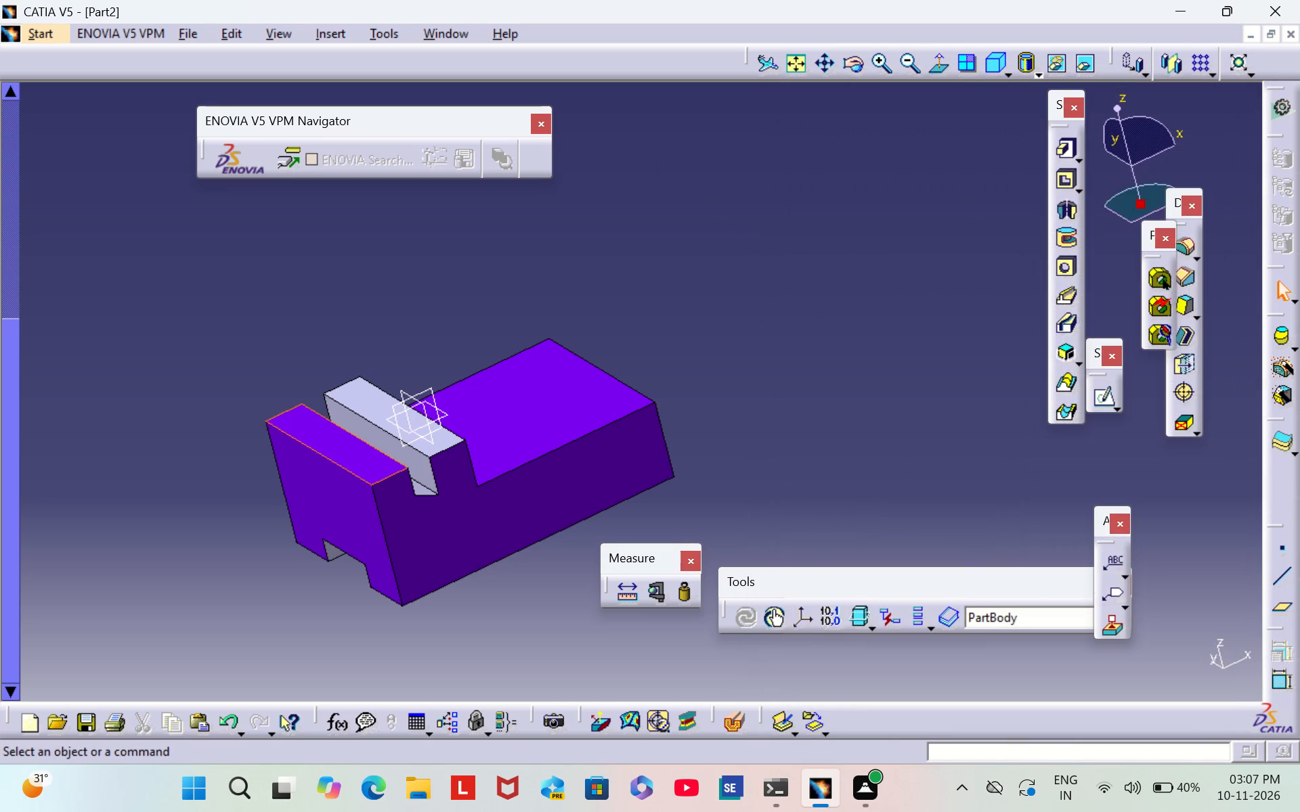
Set the fill colour of the notch wall on the step side, facing the tall end, to violet.
middle_drag(131, 335, 560, 437)
right_drag(134, 334, 560, 437)
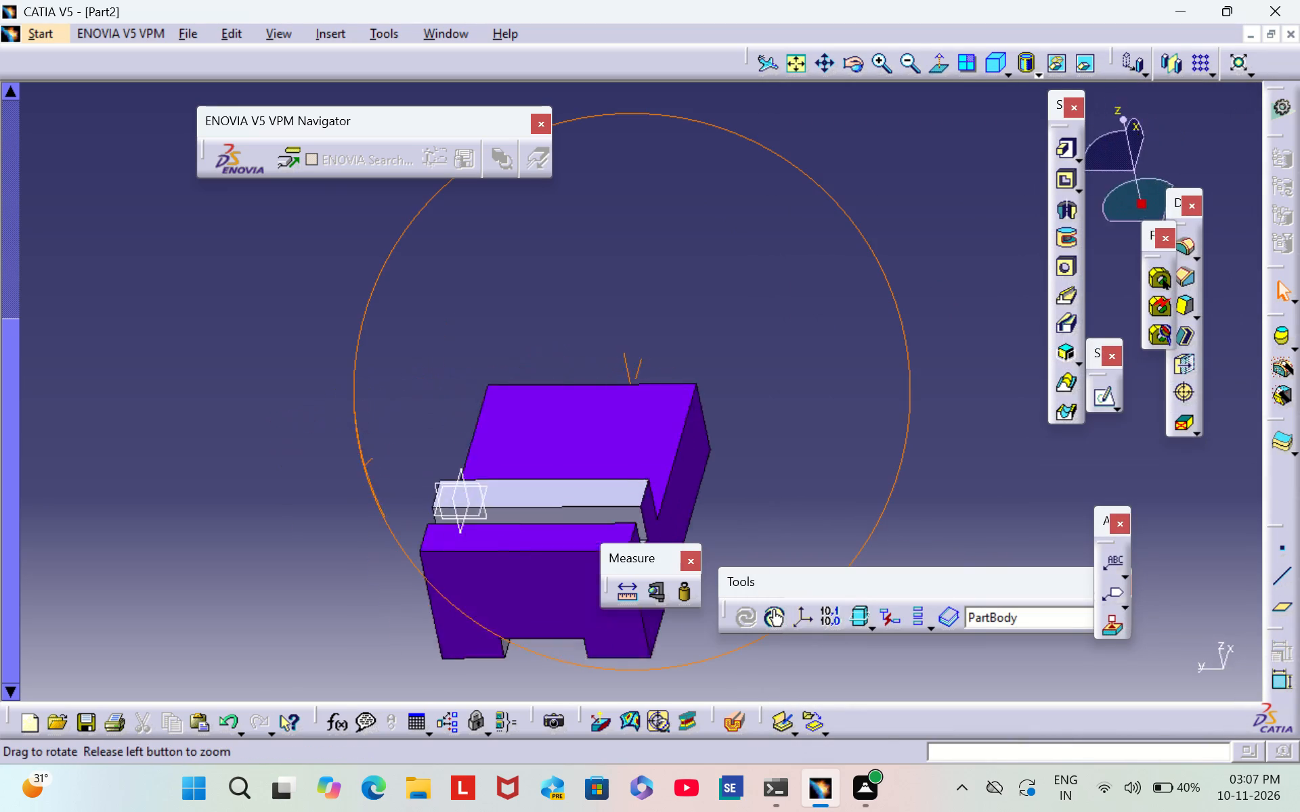
right_drag(560, 437, 861, 319)
middle_drag(560, 437, 861, 319)
middle_click(861, 319)
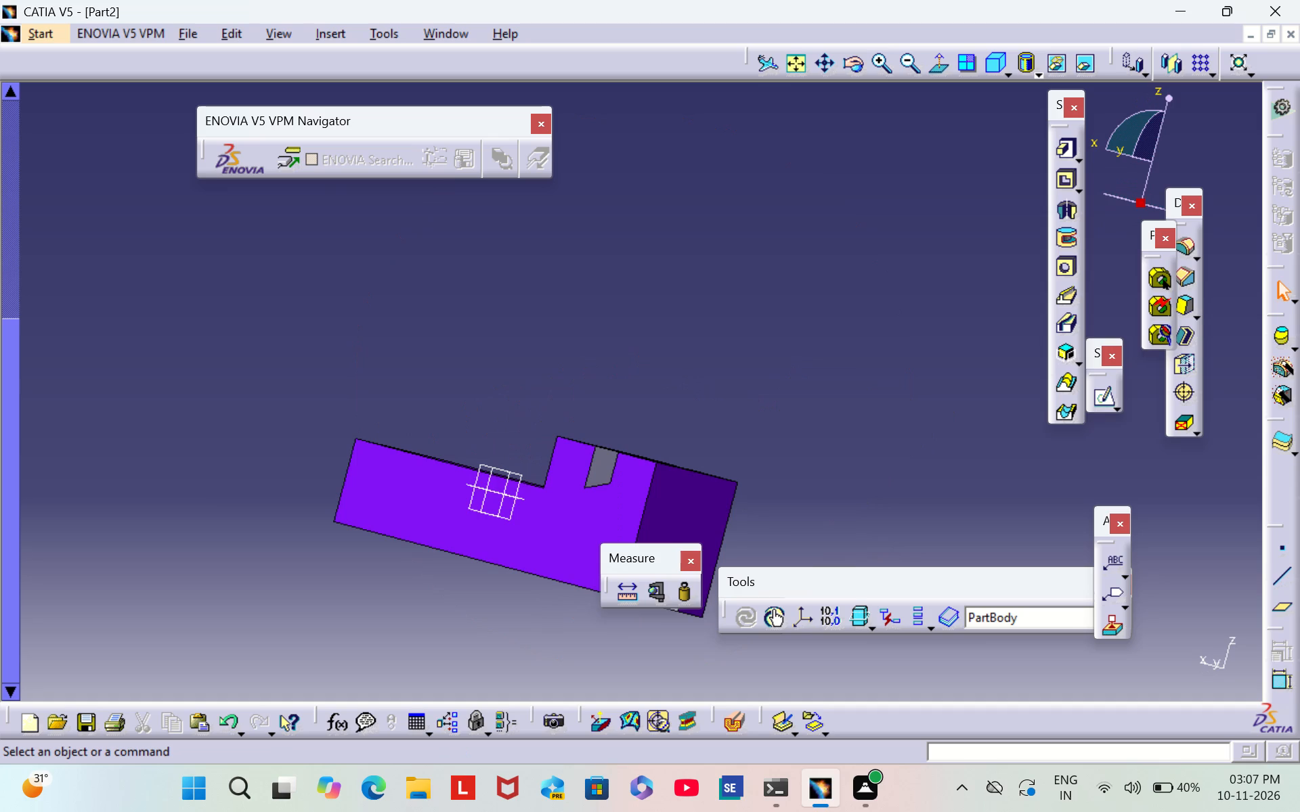
middle_drag(708, 317, 565, 469)
scroll(708, 317, down, 1)
right_drag(708, 315, 567, 468)
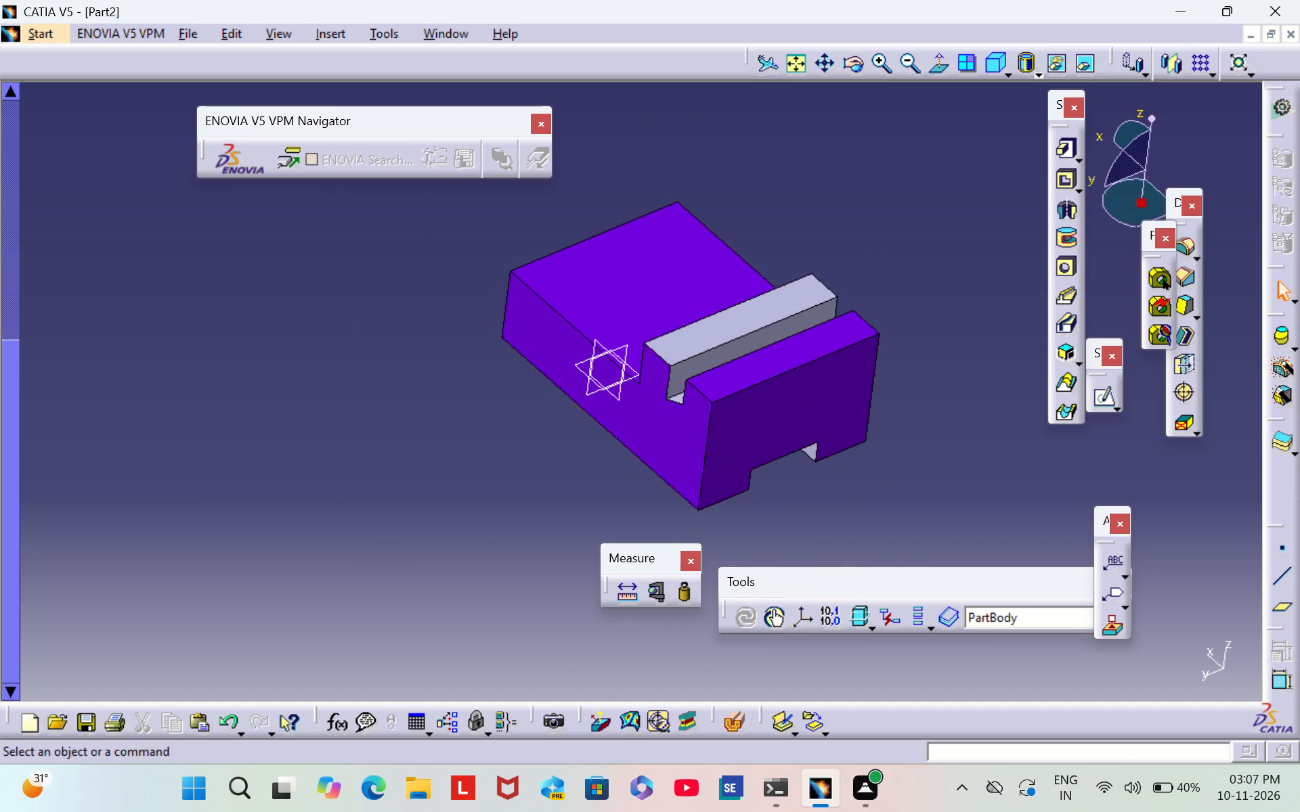
right_click(727, 351)
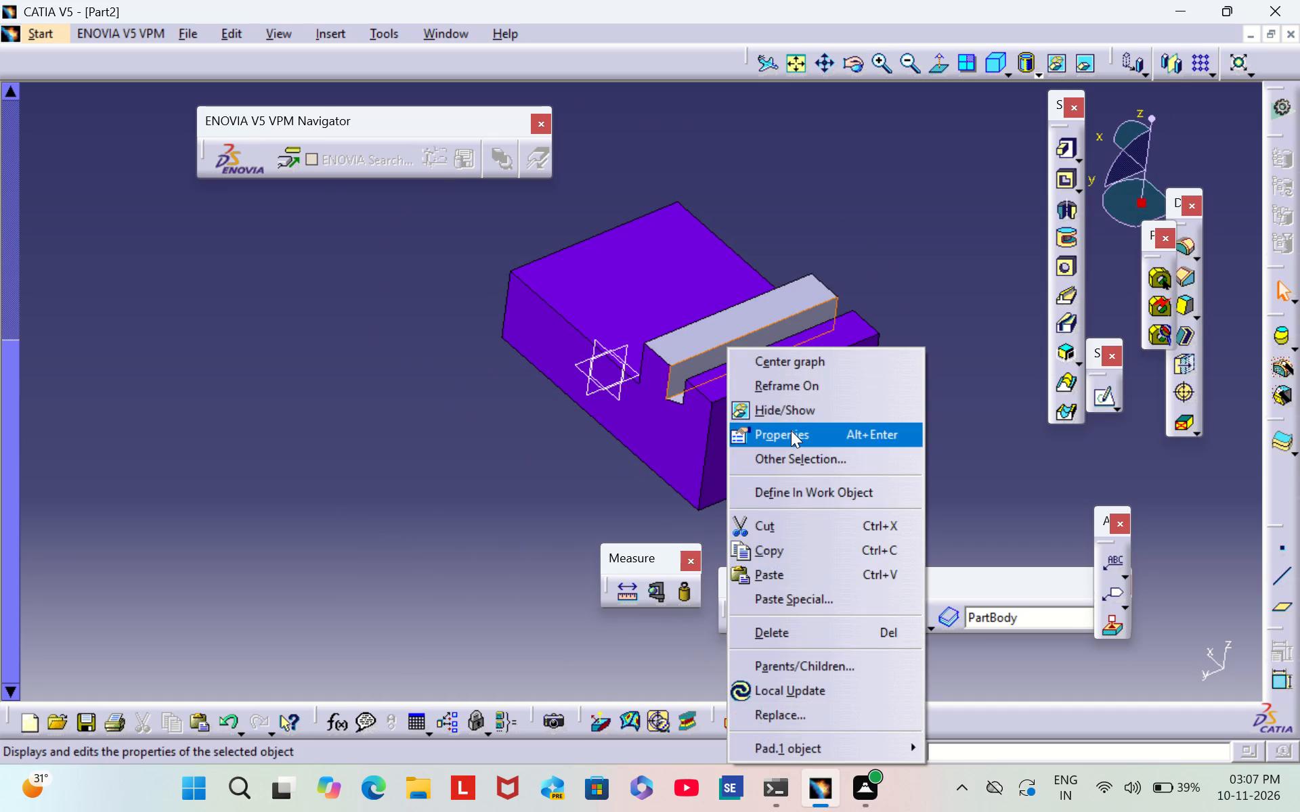
click(792, 430)
click(920, 202)
click(916, 212)
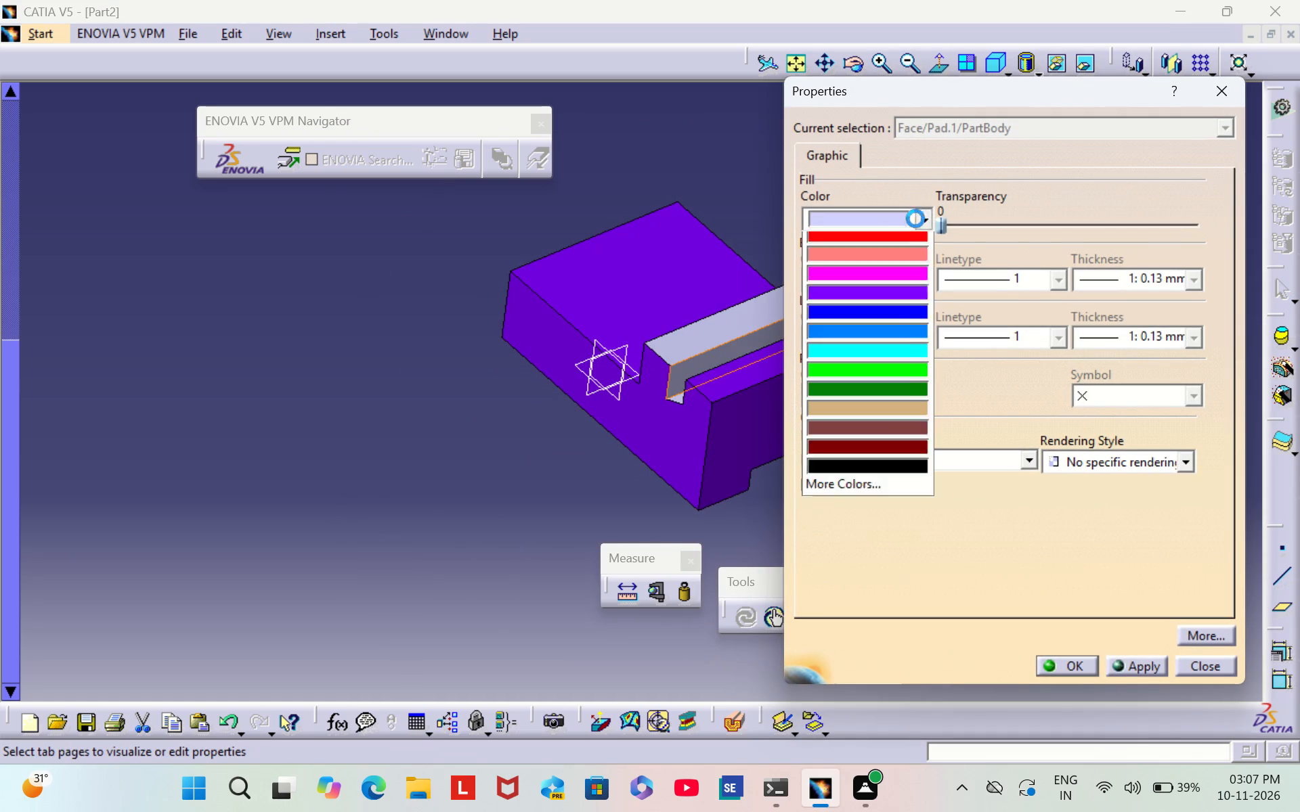
click(840, 569)
click(1186, 549)
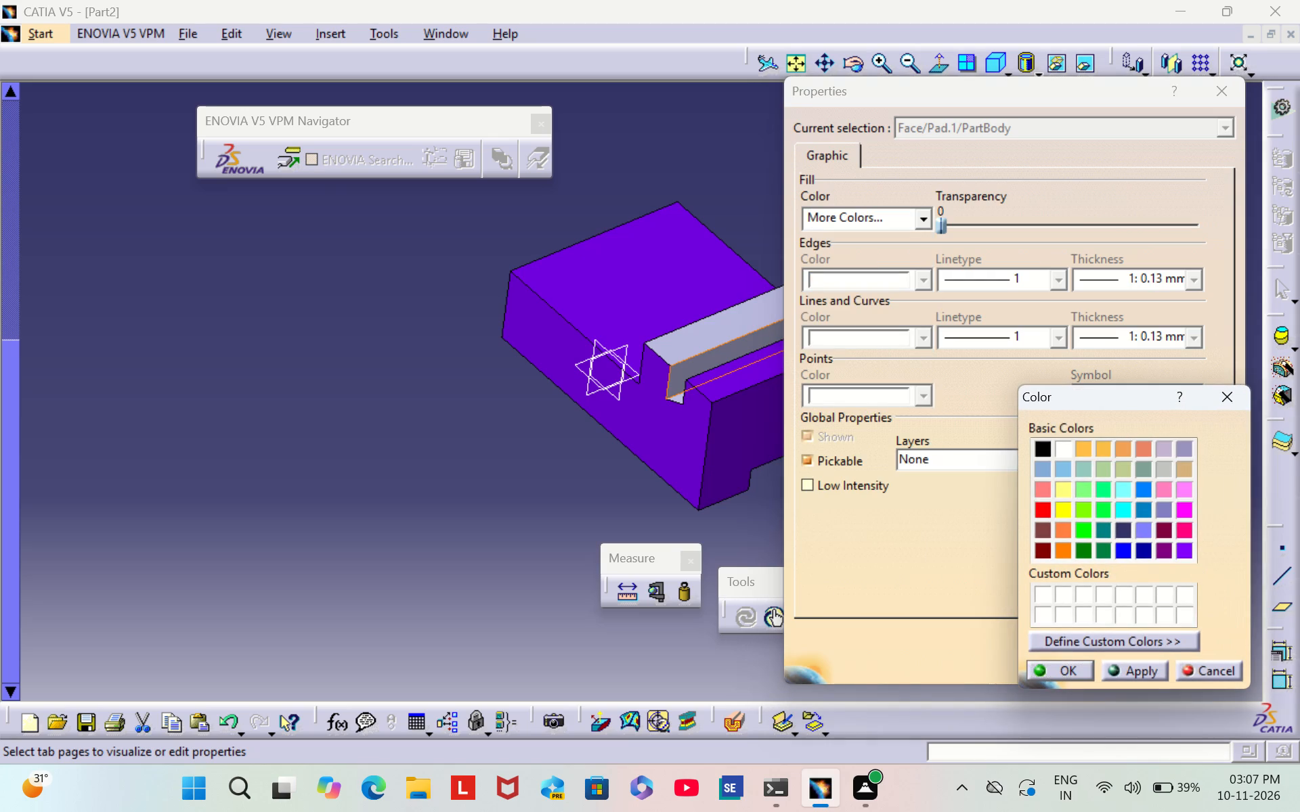
click(1057, 675)
click(1069, 659)
click(997, 370)
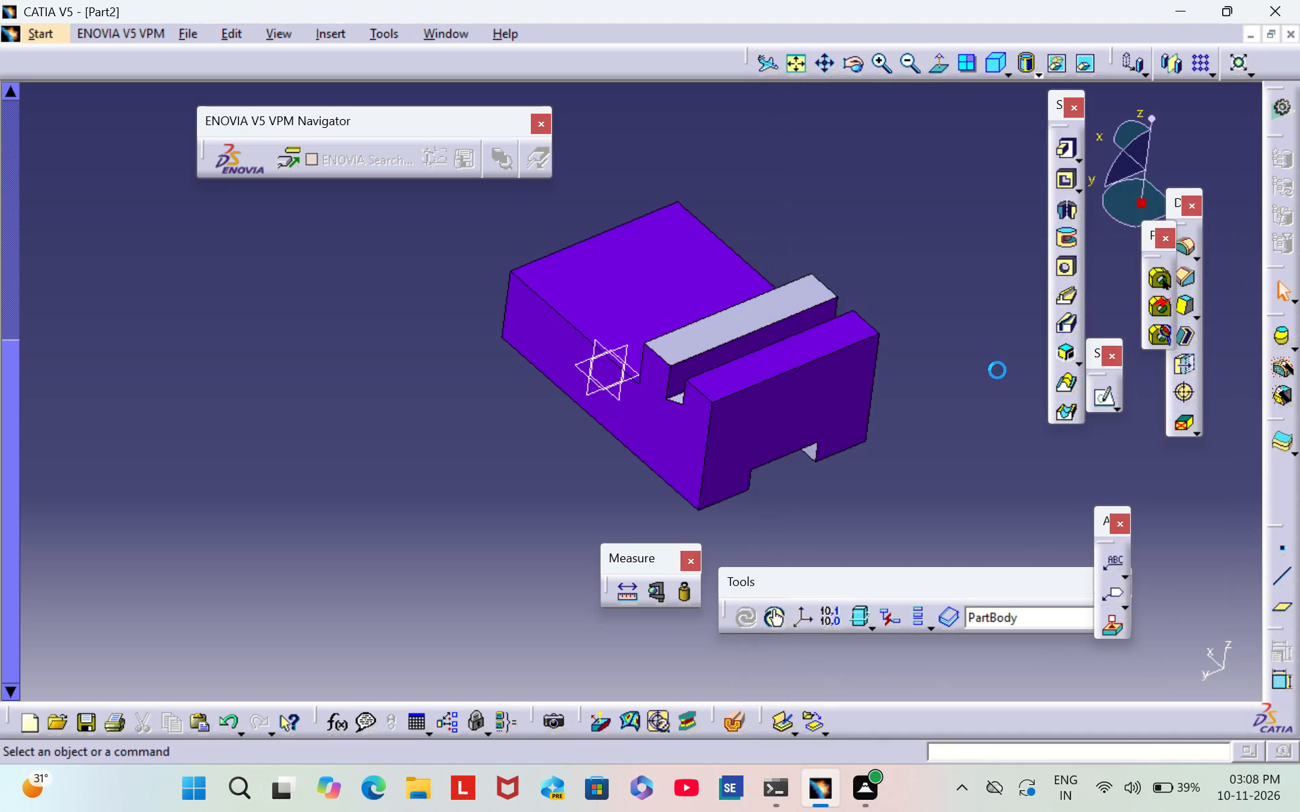
Colour the raised top face between the notch and the step the same violet.
right_click(719, 314)
click(886, 284)
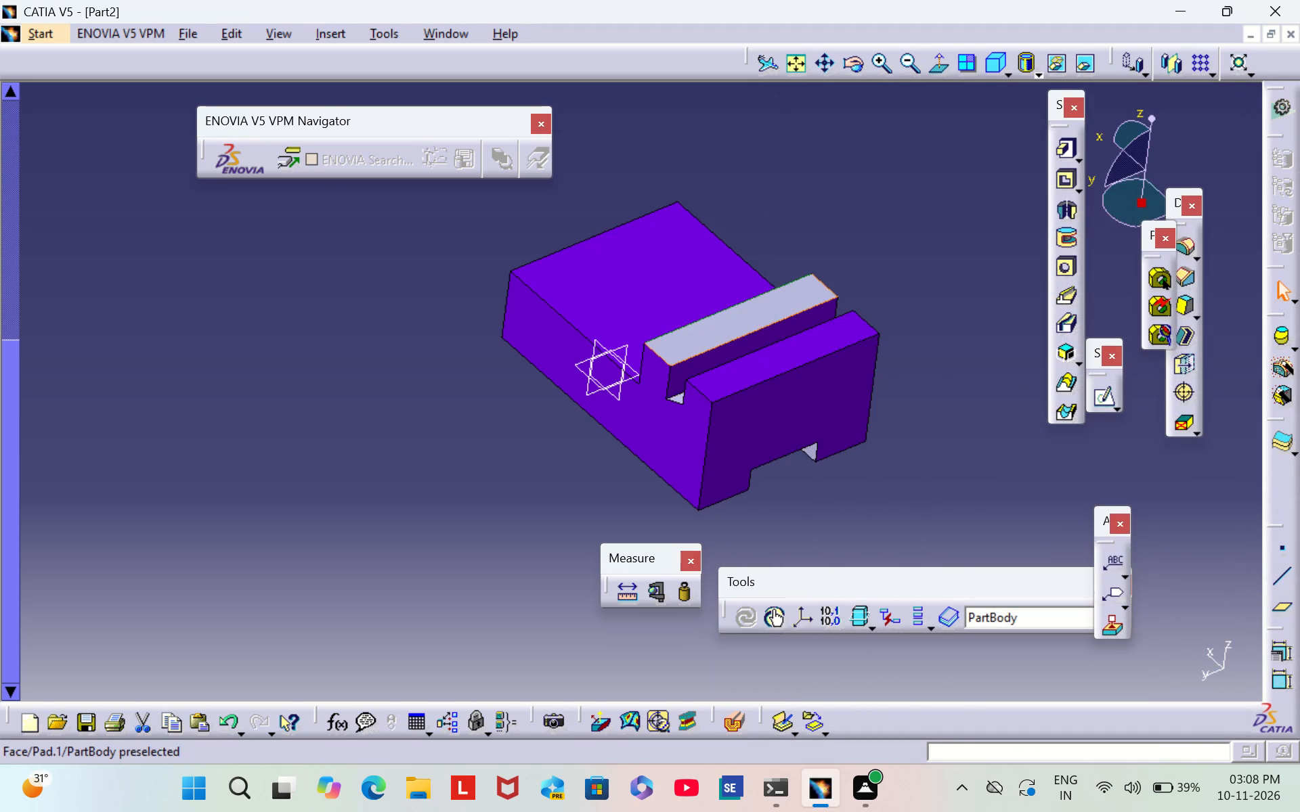
right_click(763, 317)
click(846, 404)
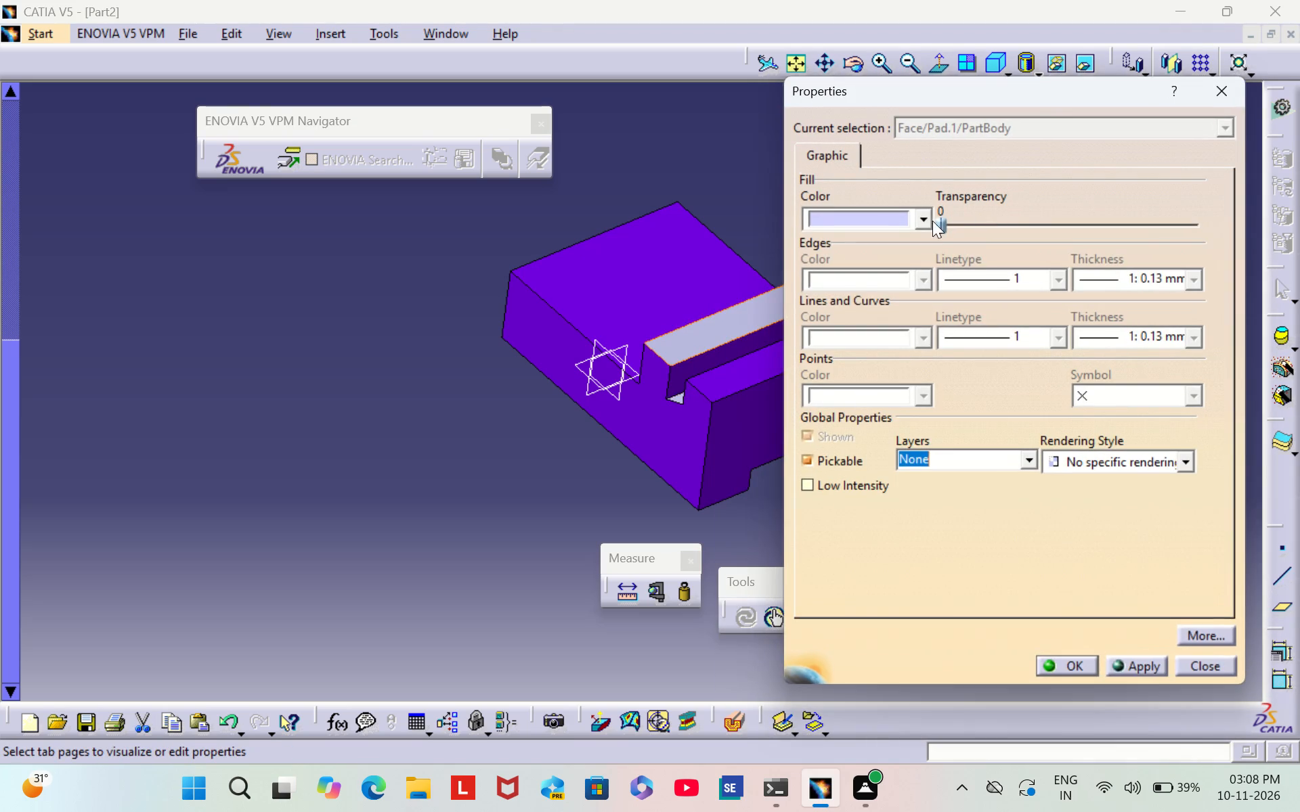
click(927, 222)
click(832, 574)
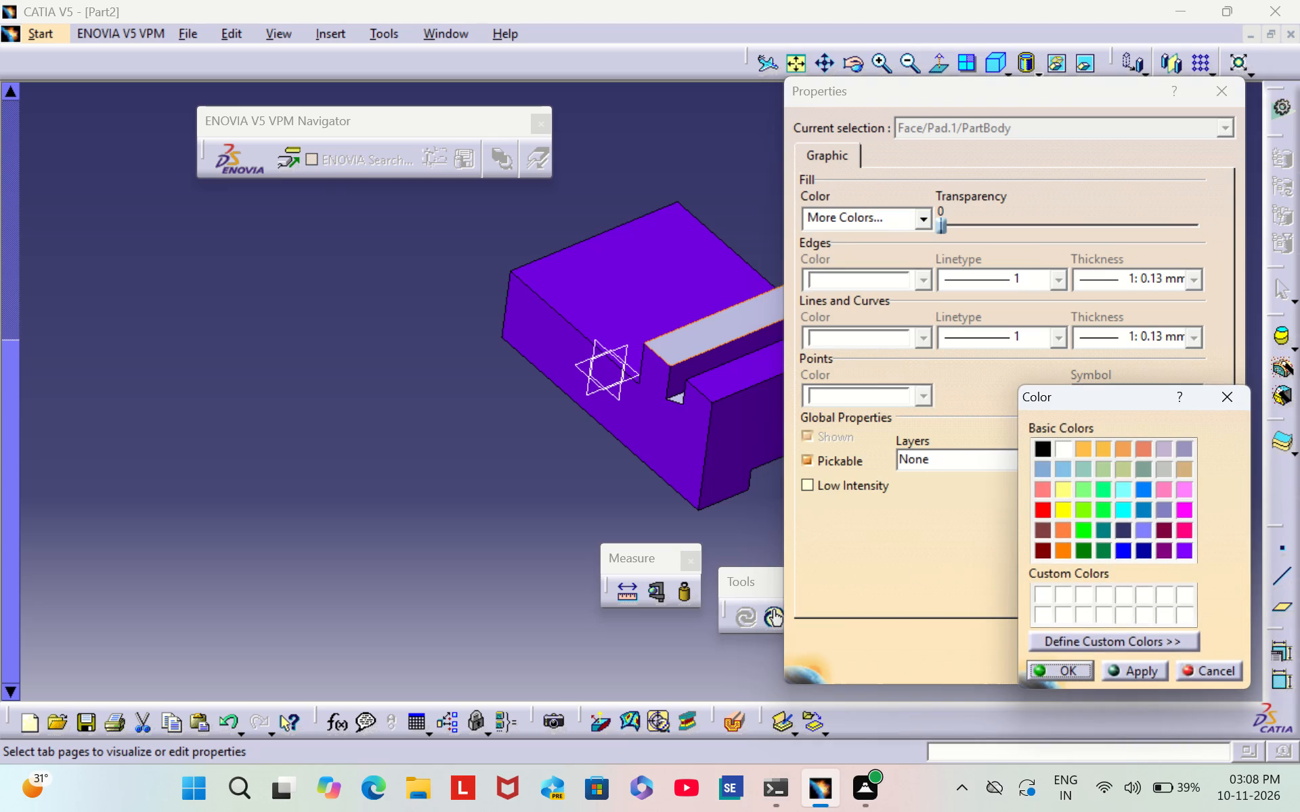
click(1186, 557)
click(1074, 667)
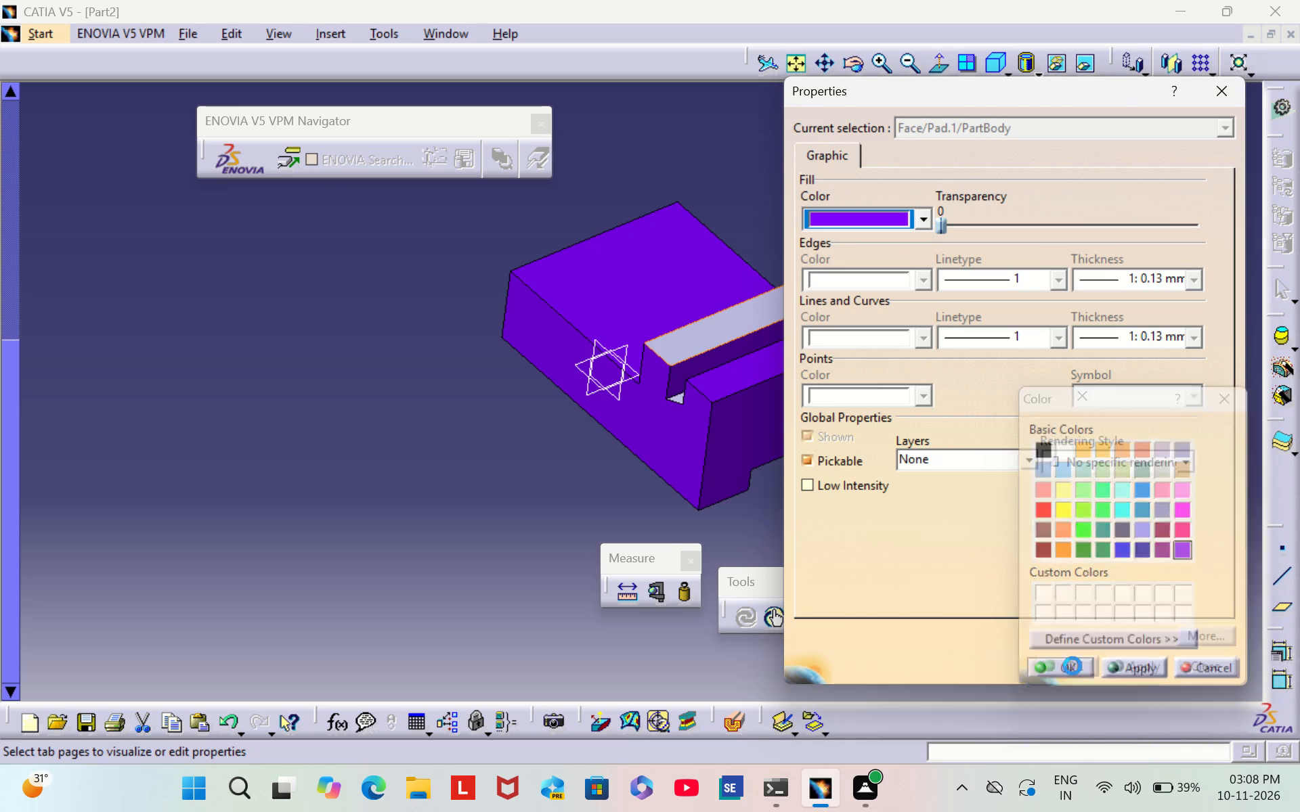
click(1066, 660)
click(481, 533)
Set the fill colour of the upright step face, rising from the low top face, to violet.
scroll(381, 436, down, 2)
middle_drag(383, 433, 383, 433)
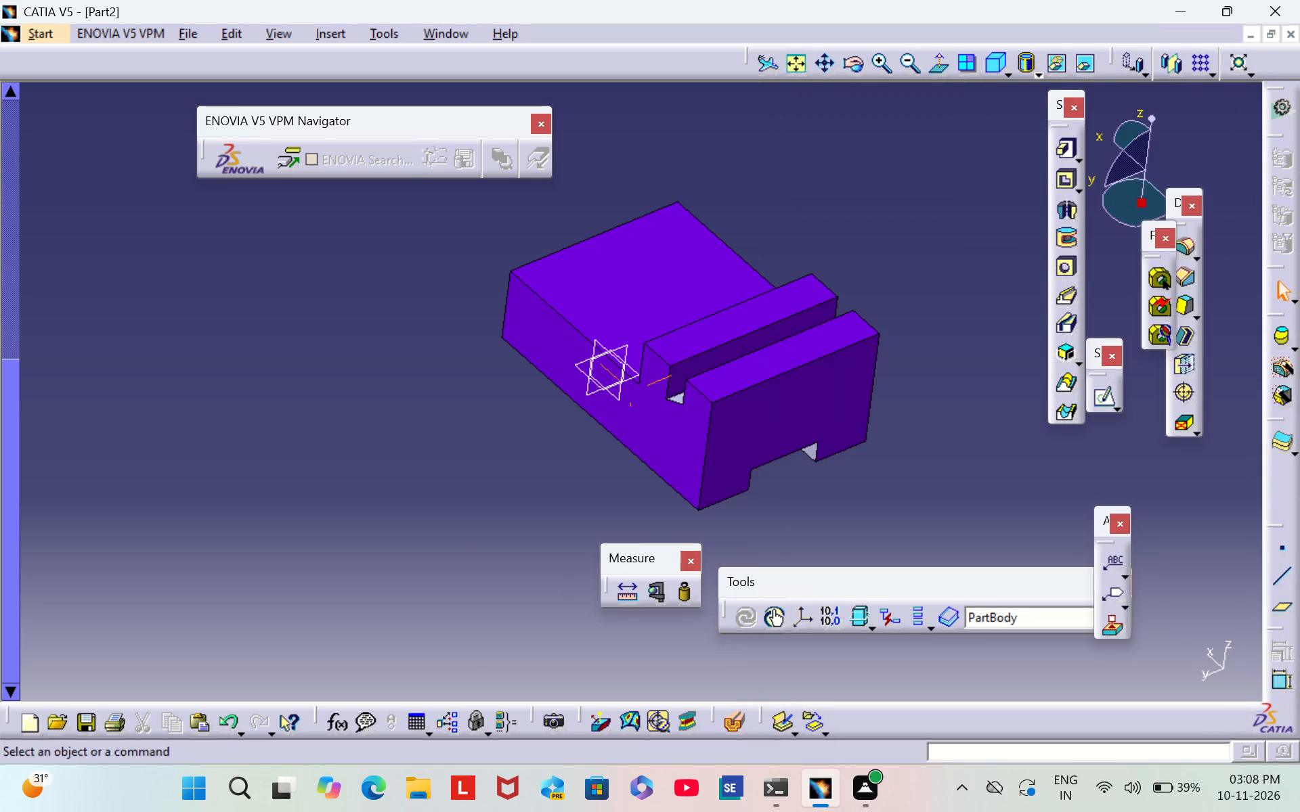
middle_drag(383, 433, 637, 533)
right_drag(383, 433, 637, 533)
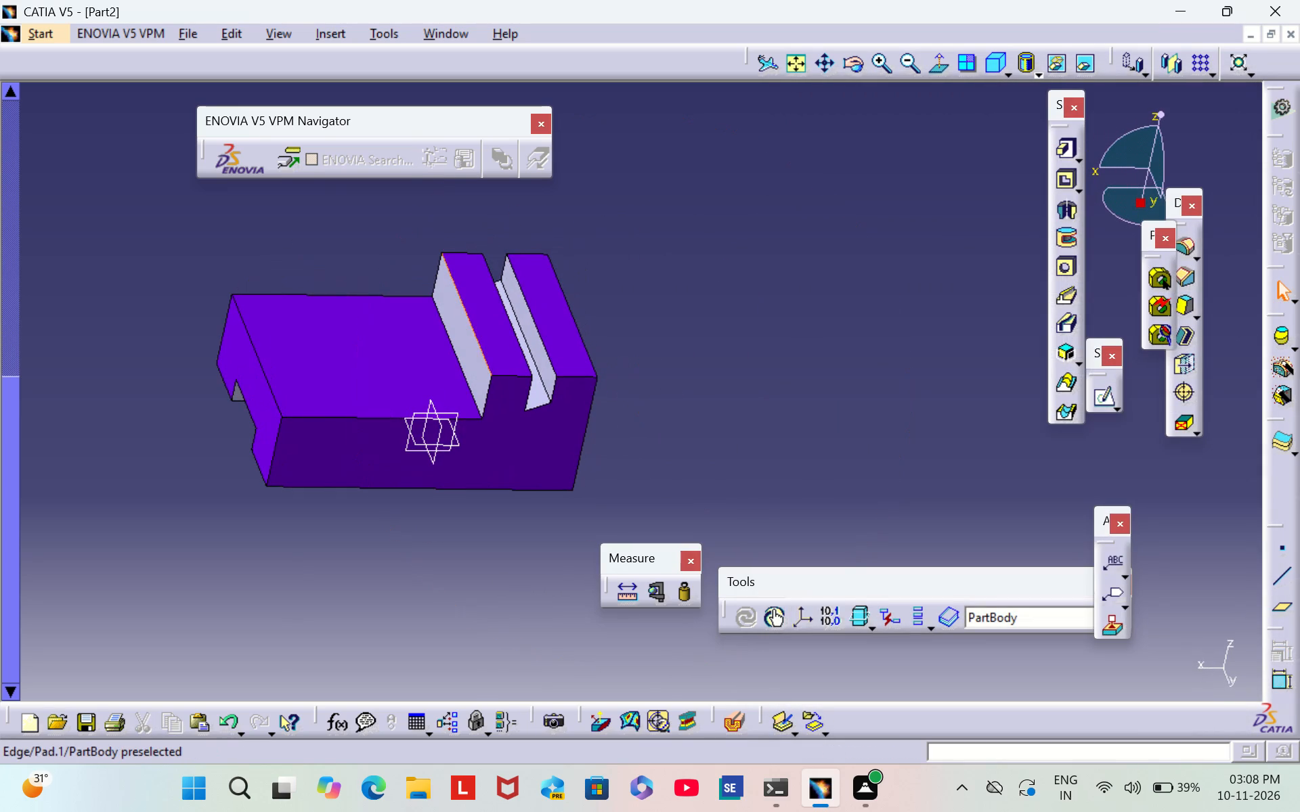
right_click(470, 369)
click(536, 432)
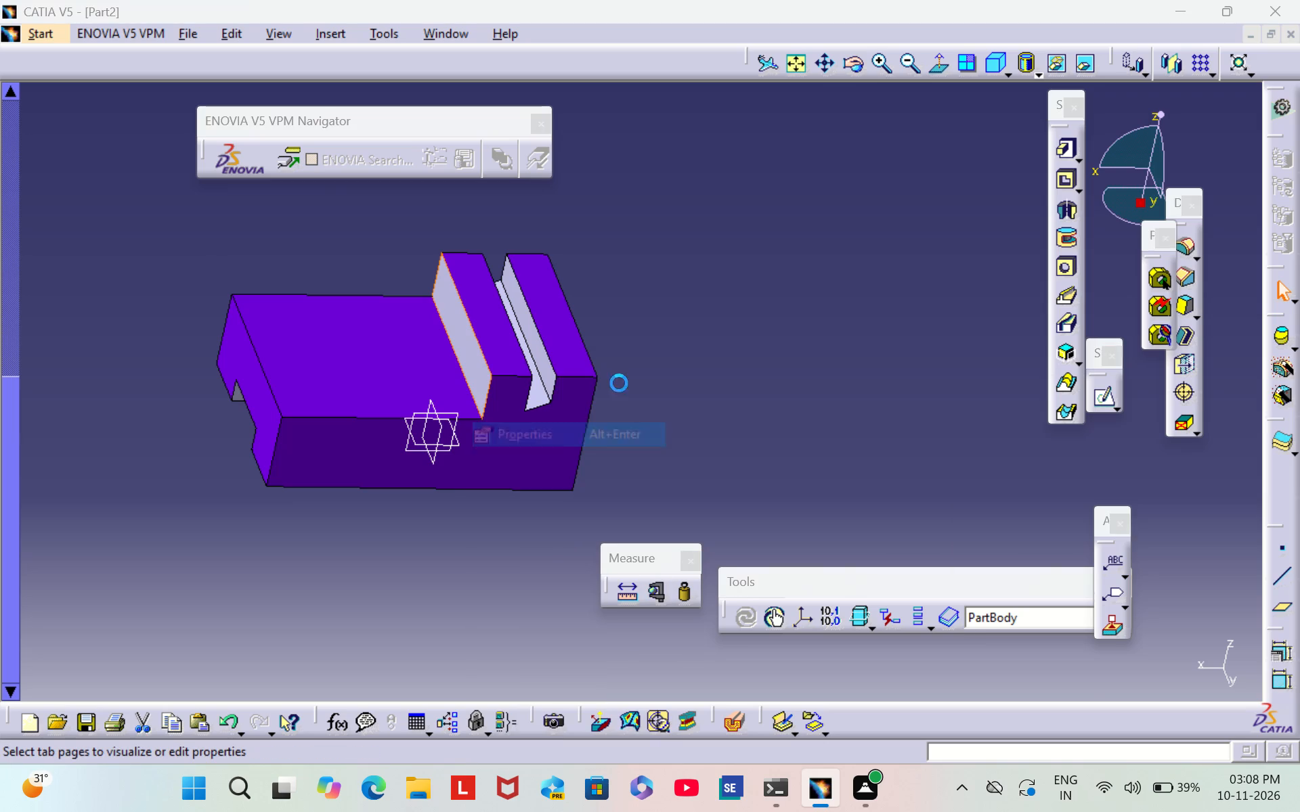
click(906, 209)
click(861, 572)
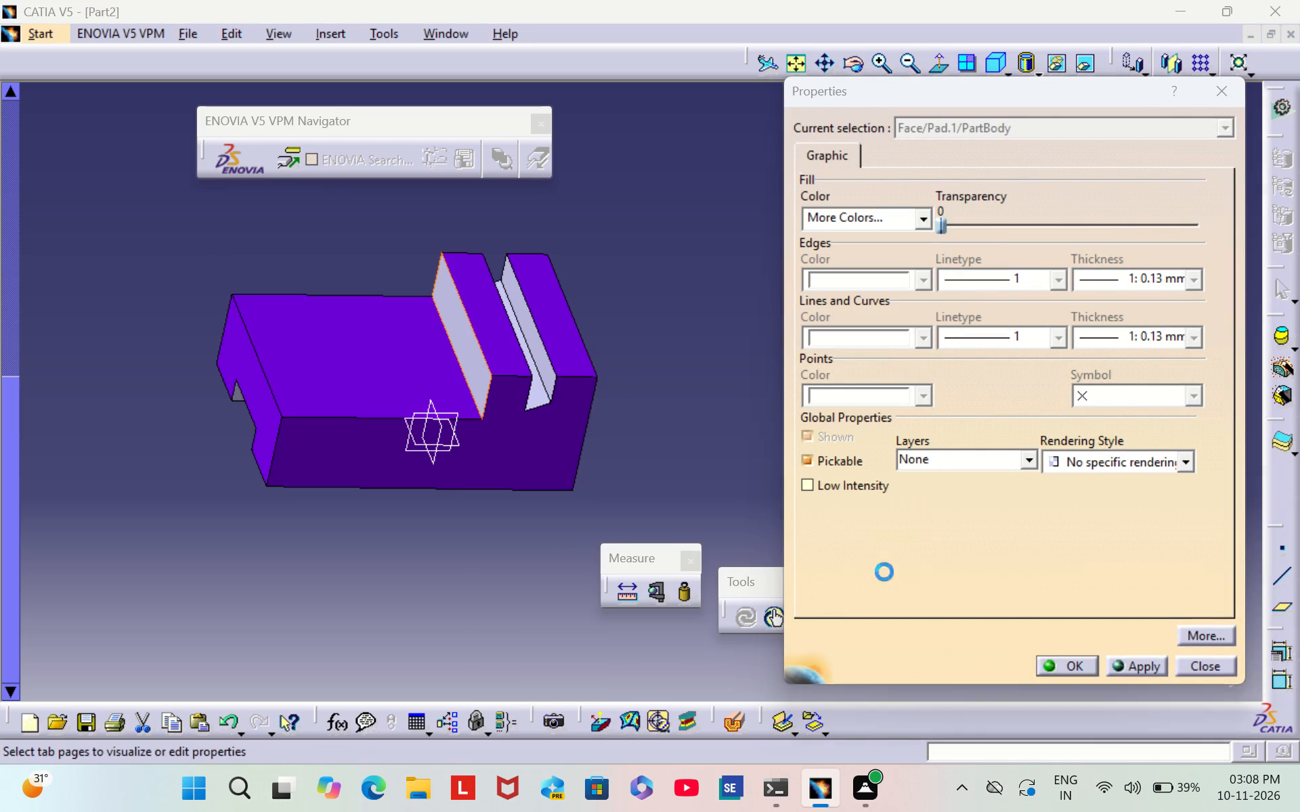
click(1184, 550)
click(1056, 663)
click(1072, 671)
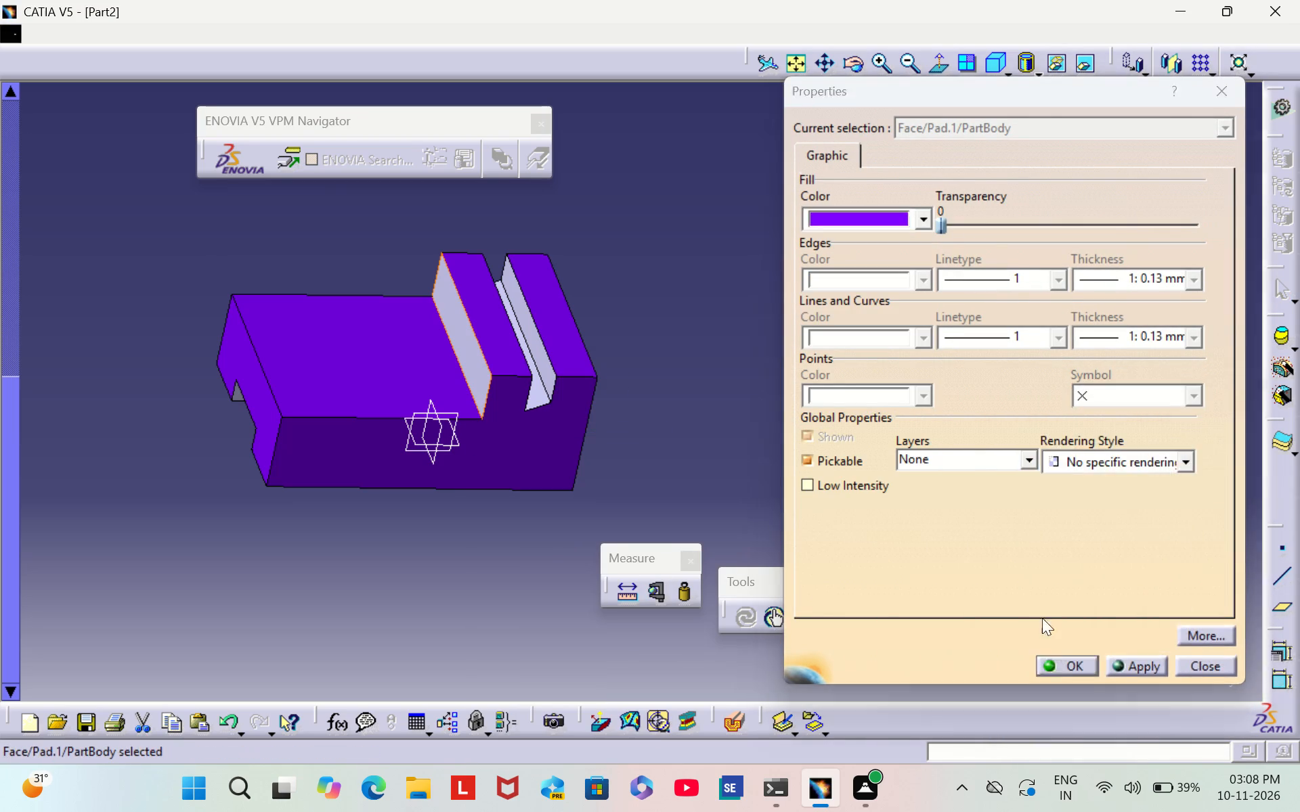
click(819, 339)
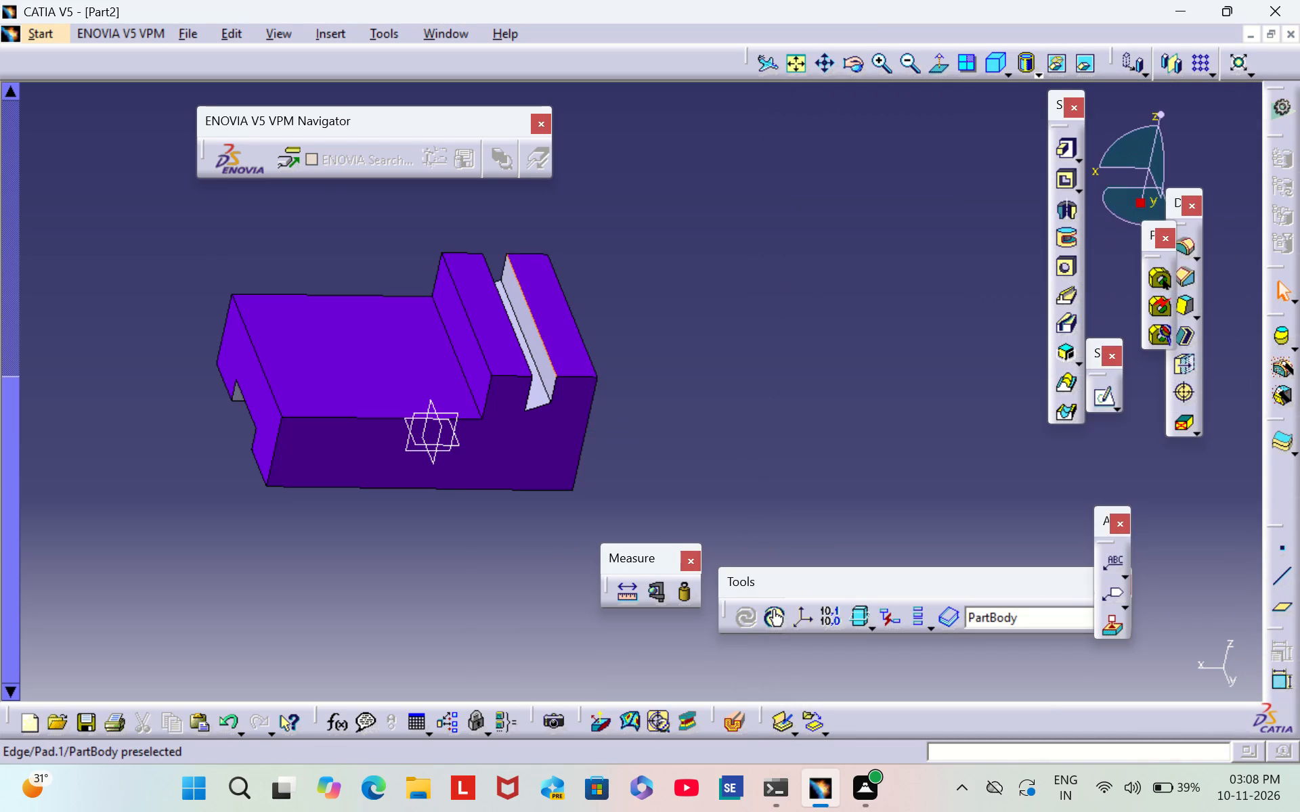
Colour the notch wall nearest the tall end face the same violet.
right_click(526, 331)
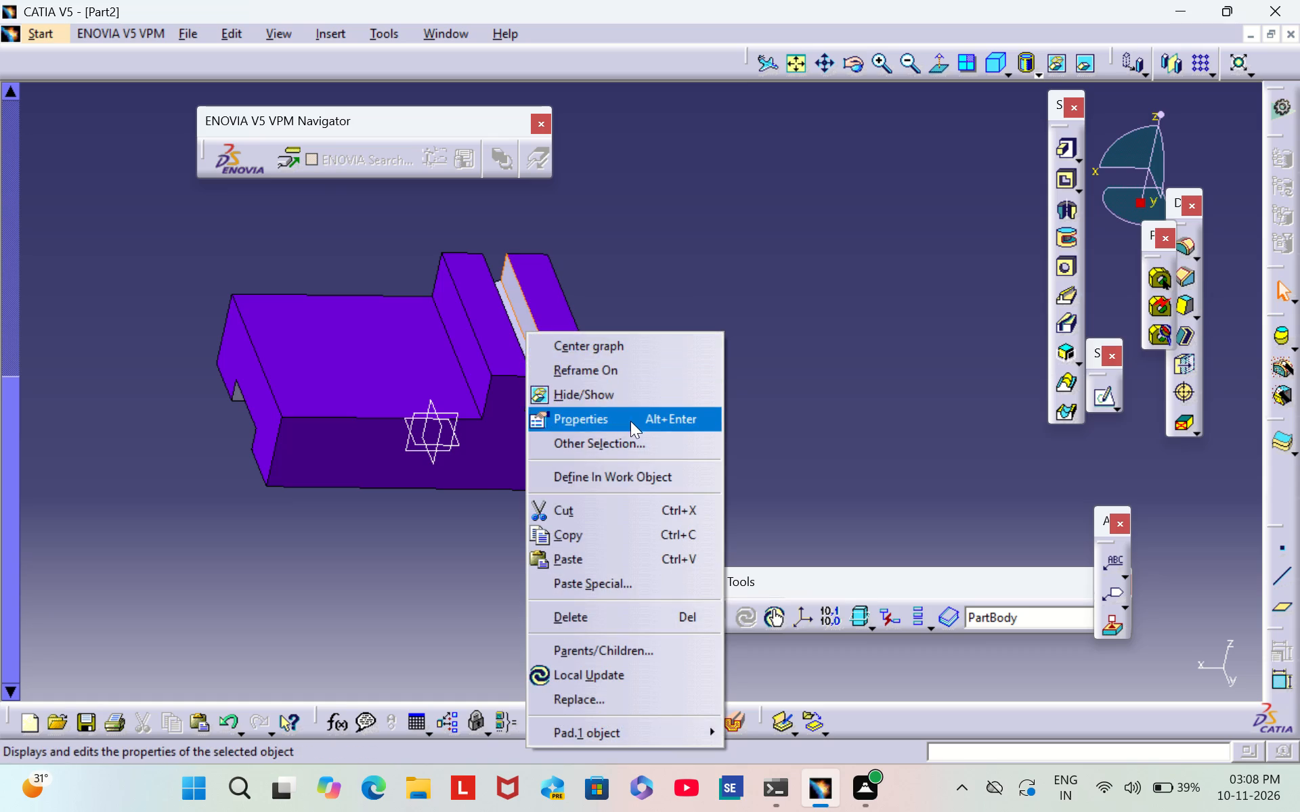
click(630, 421)
click(912, 215)
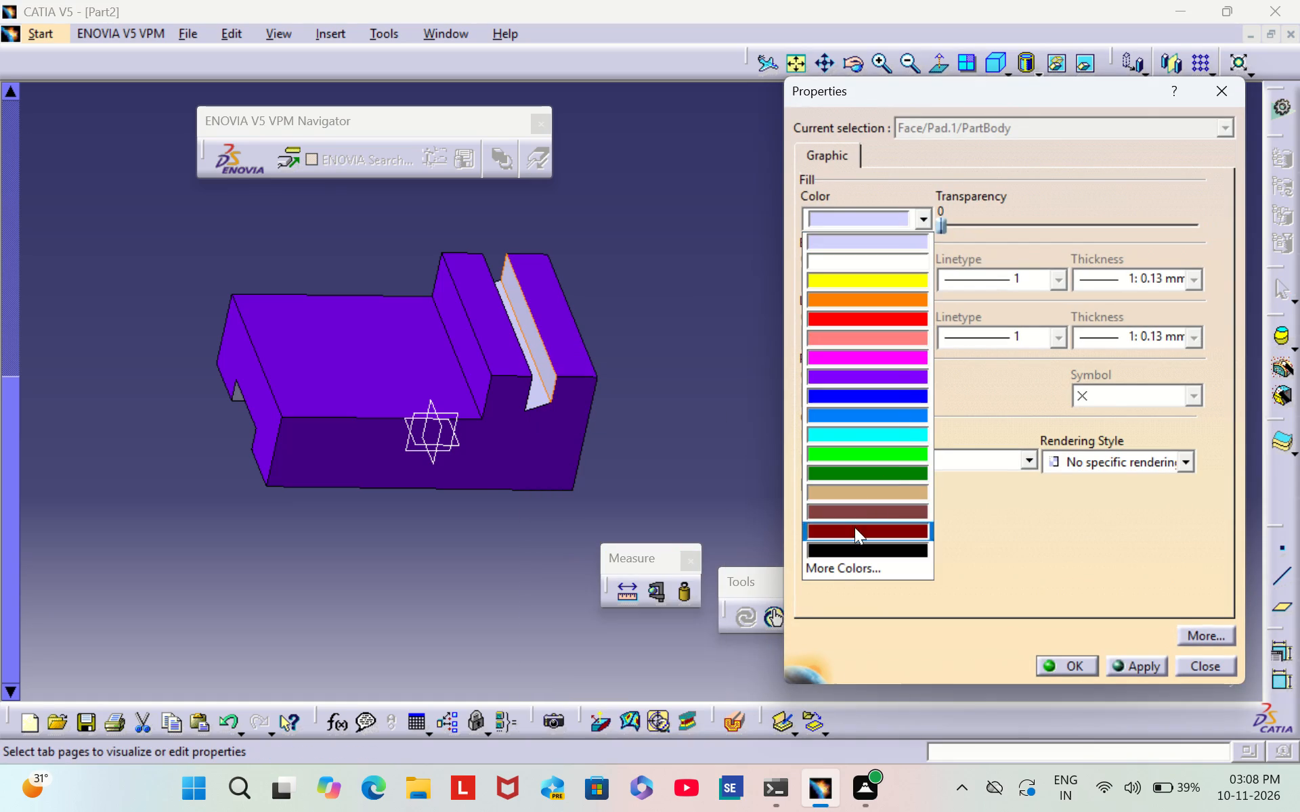
click(844, 567)
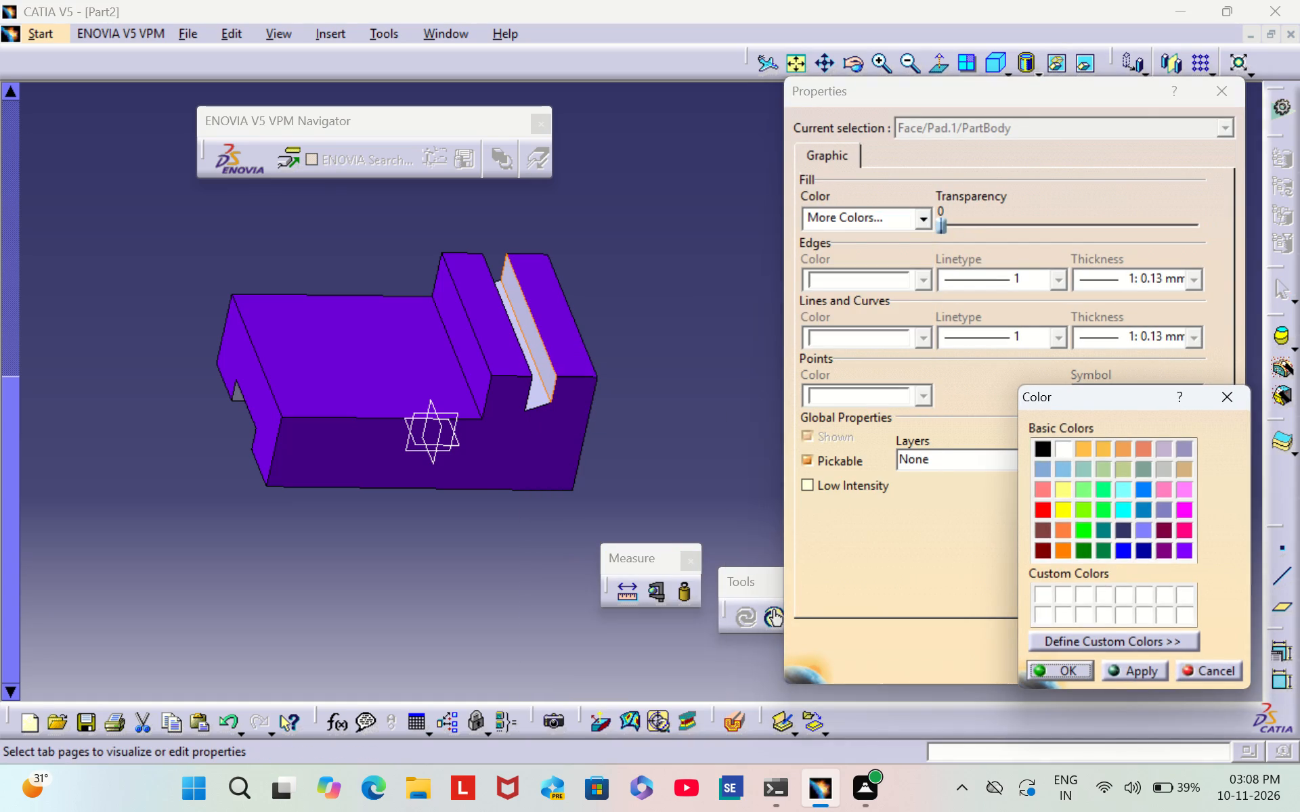
click(1185, 553)
click(1077, 670)
click(1077, 665)
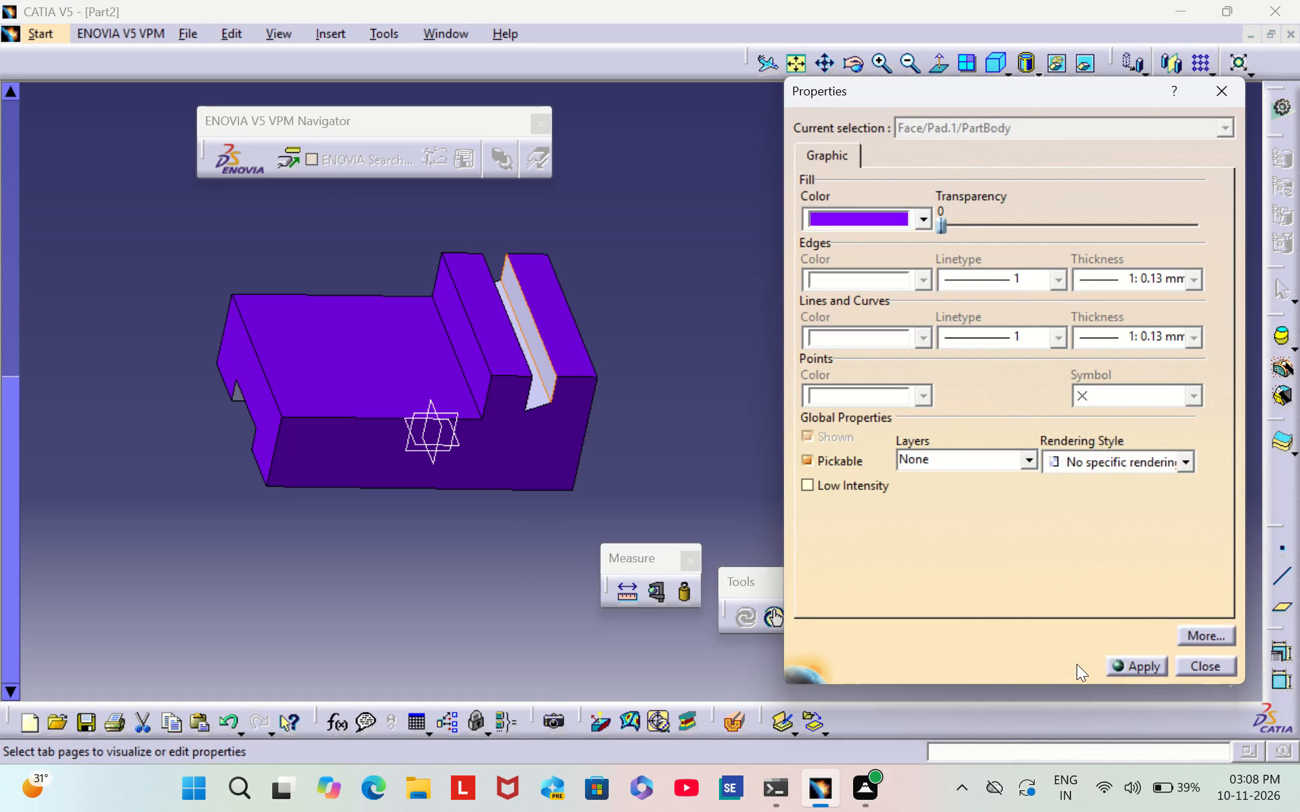
click(848, 420)
Set the fill colour of the notch's floor face to violet.
double_click(890, 74)
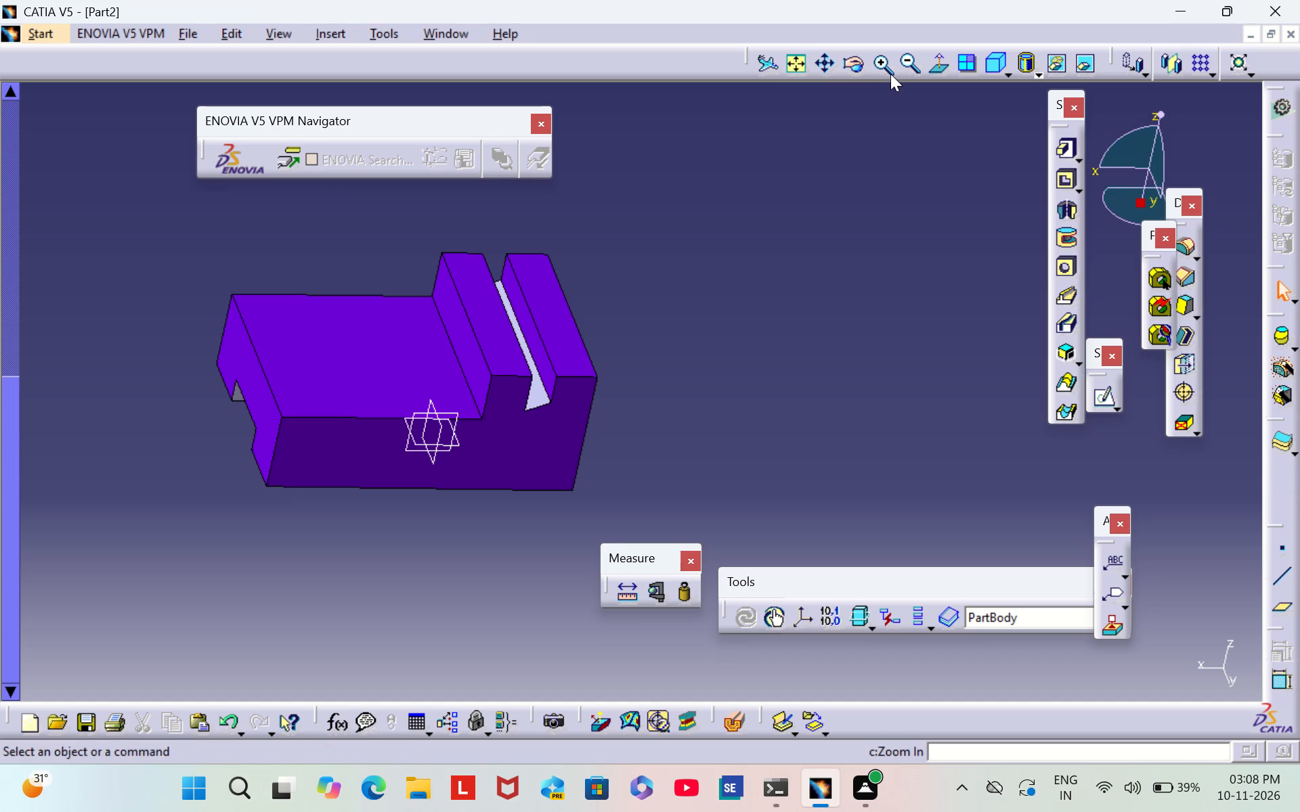
scroll(699, 301, down, 1)
middle_drag(700, 301, 592, 347)
right_drag(700, 301, 592, 347)
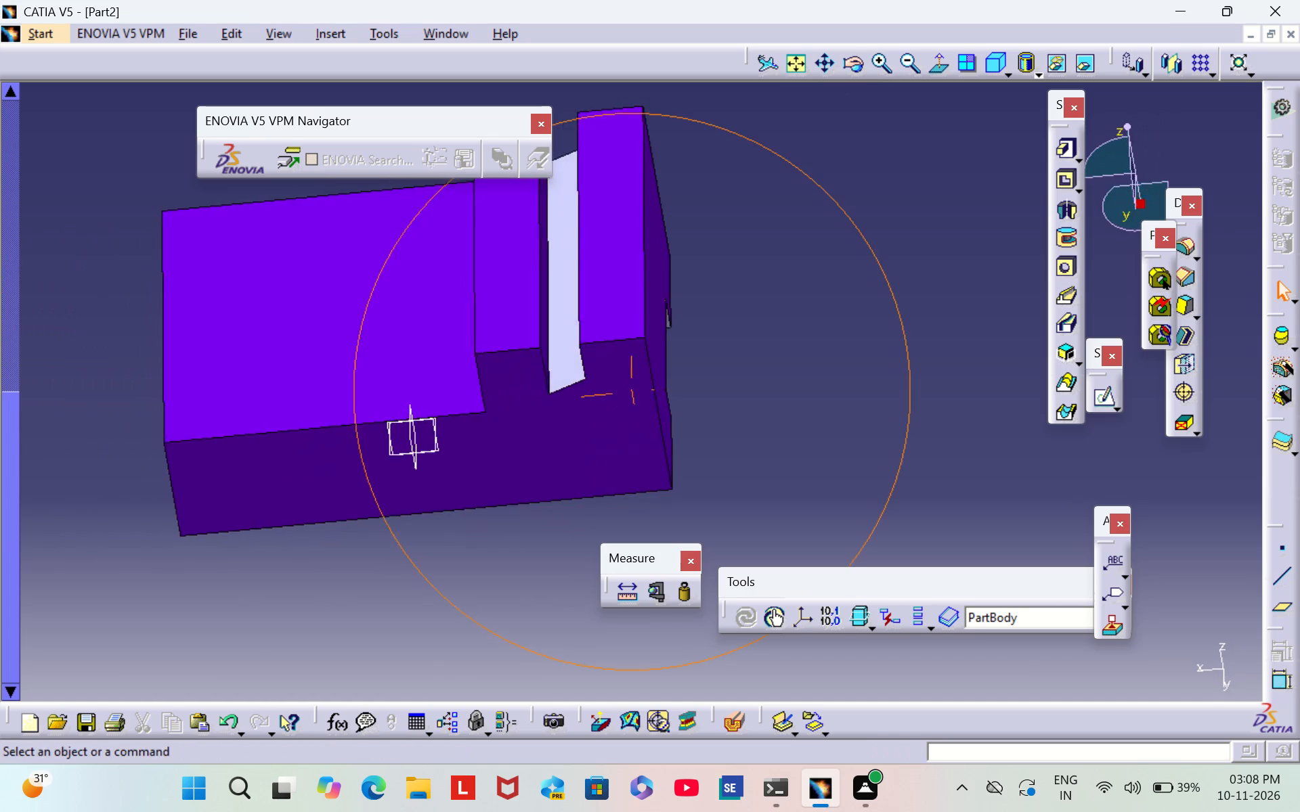
right_drag(592, 347, 587, 351)
middle_drag(592, 347, 587, 351)
right_click(561, 211)
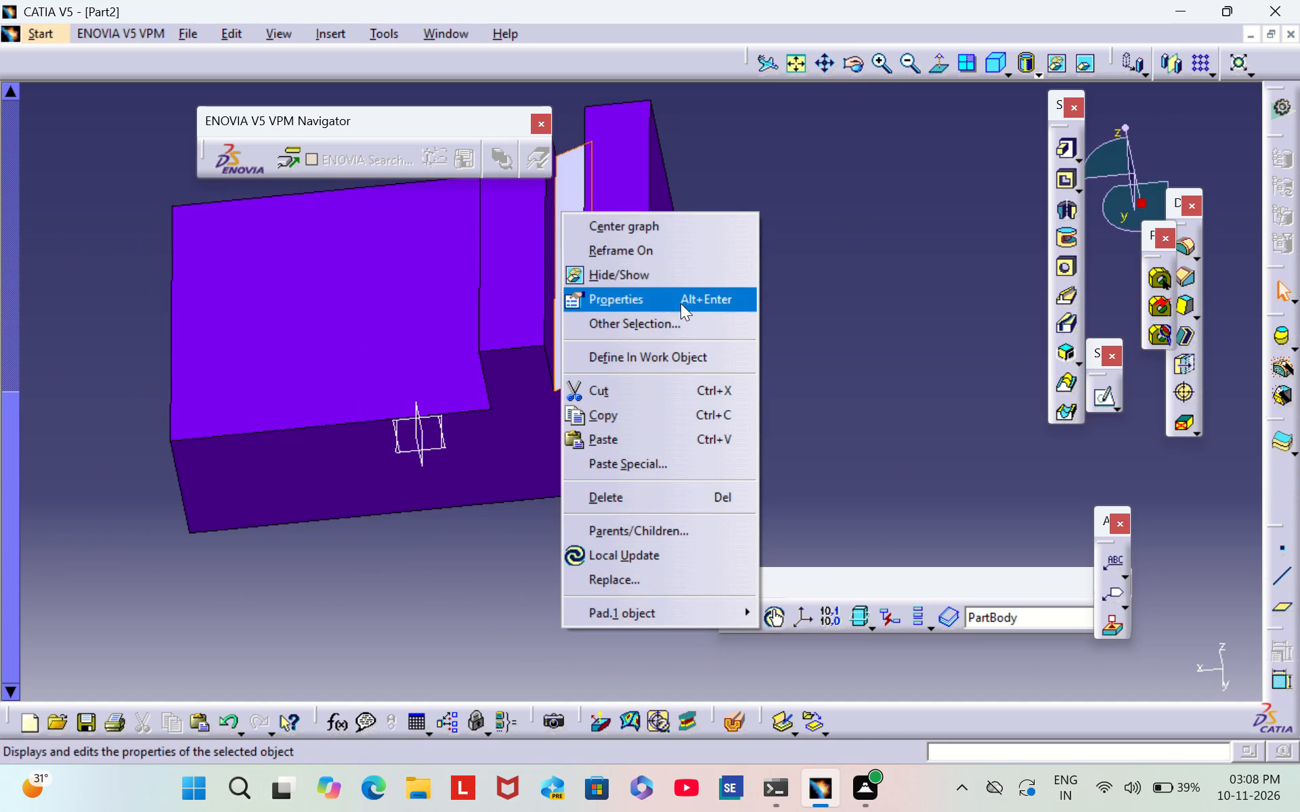
click(681, 300)
click(875, 222)
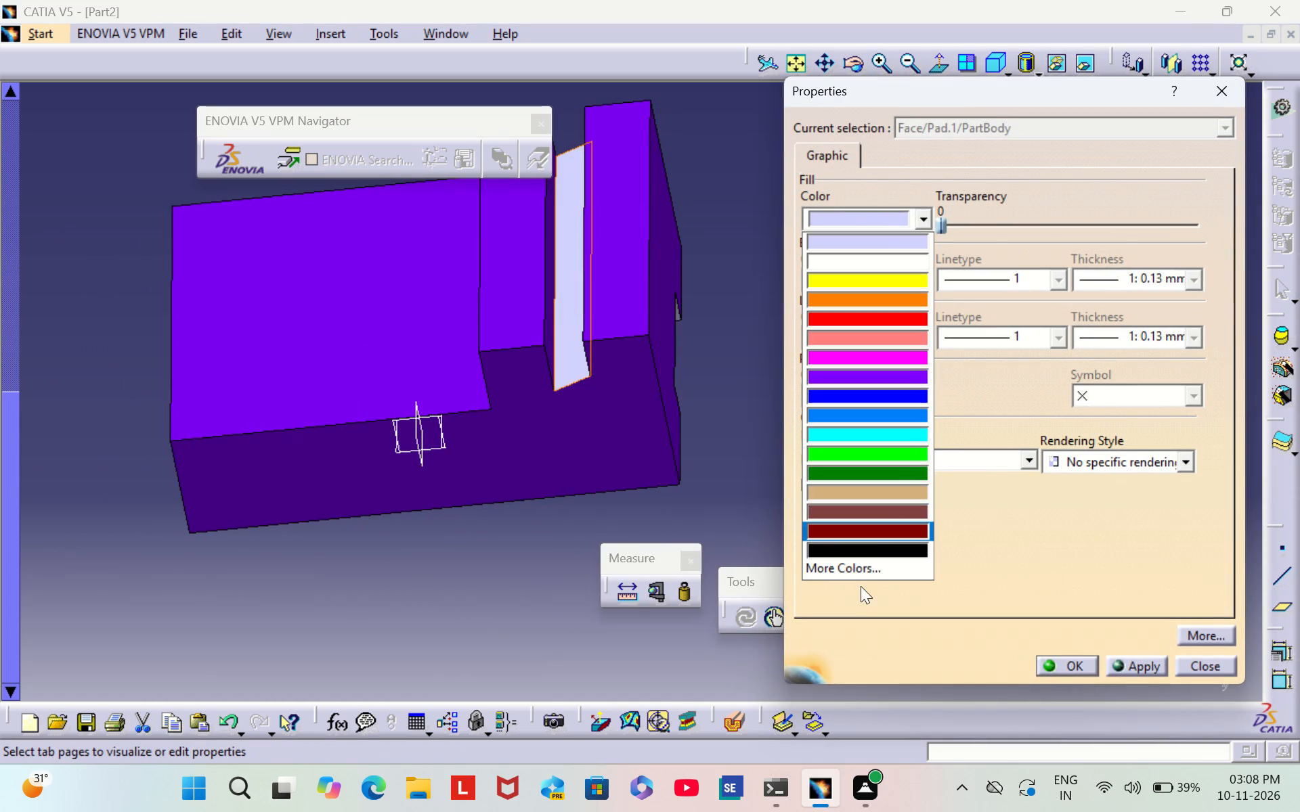
click(873, 566)
click(1188, 543)
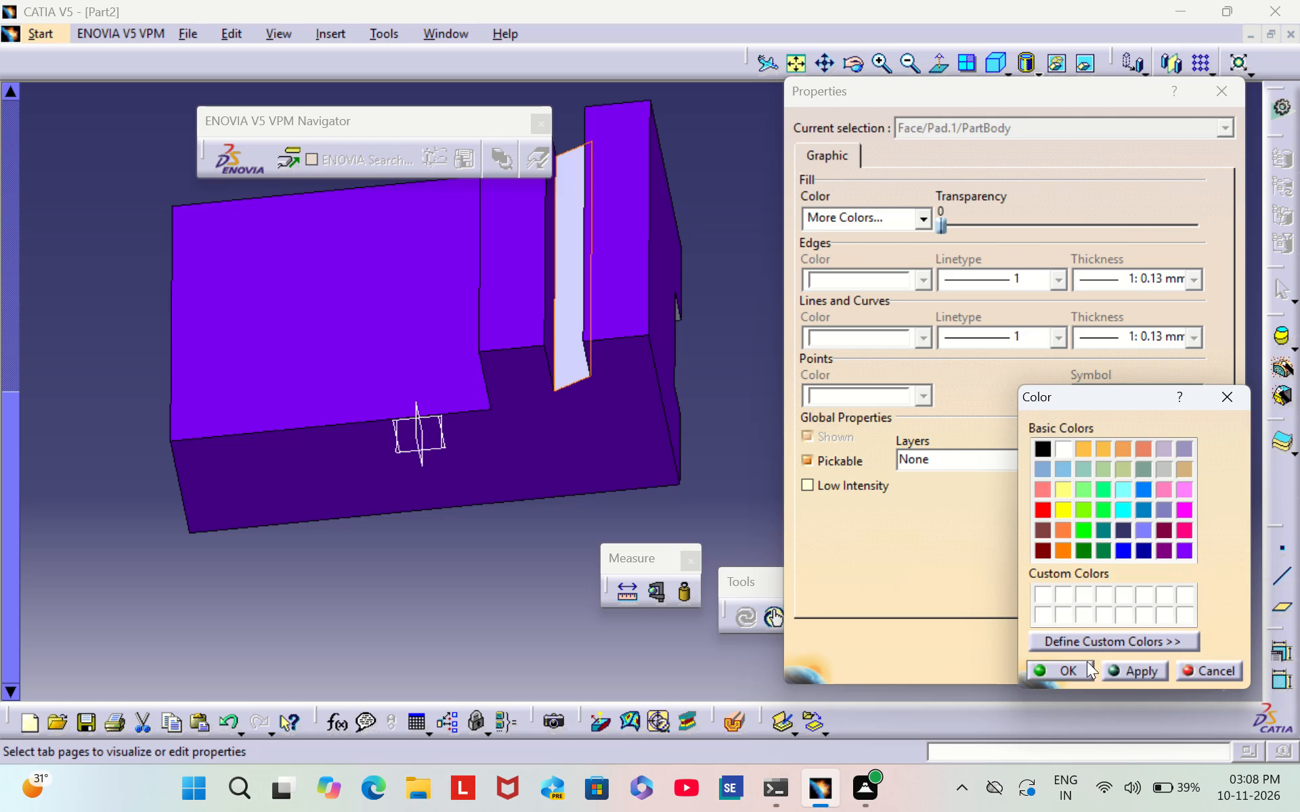
click(1081, 664)
click(1083, 661)
click(886, 364)
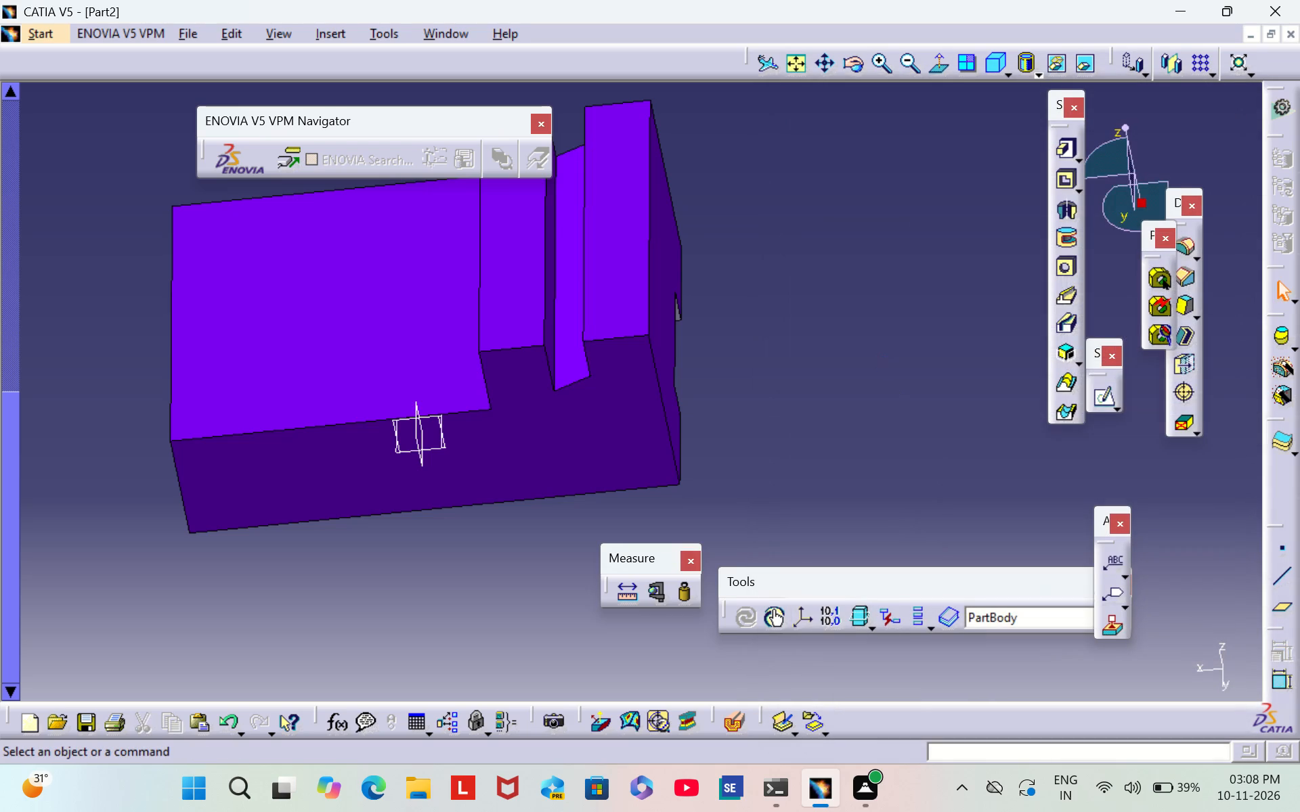
Colour the flat inner base face of the rectangular underside slot, between its two side walls, the same violet.
middle_drag(878, 369, 444, 374)
right_drag(857, 357, 444, 374)
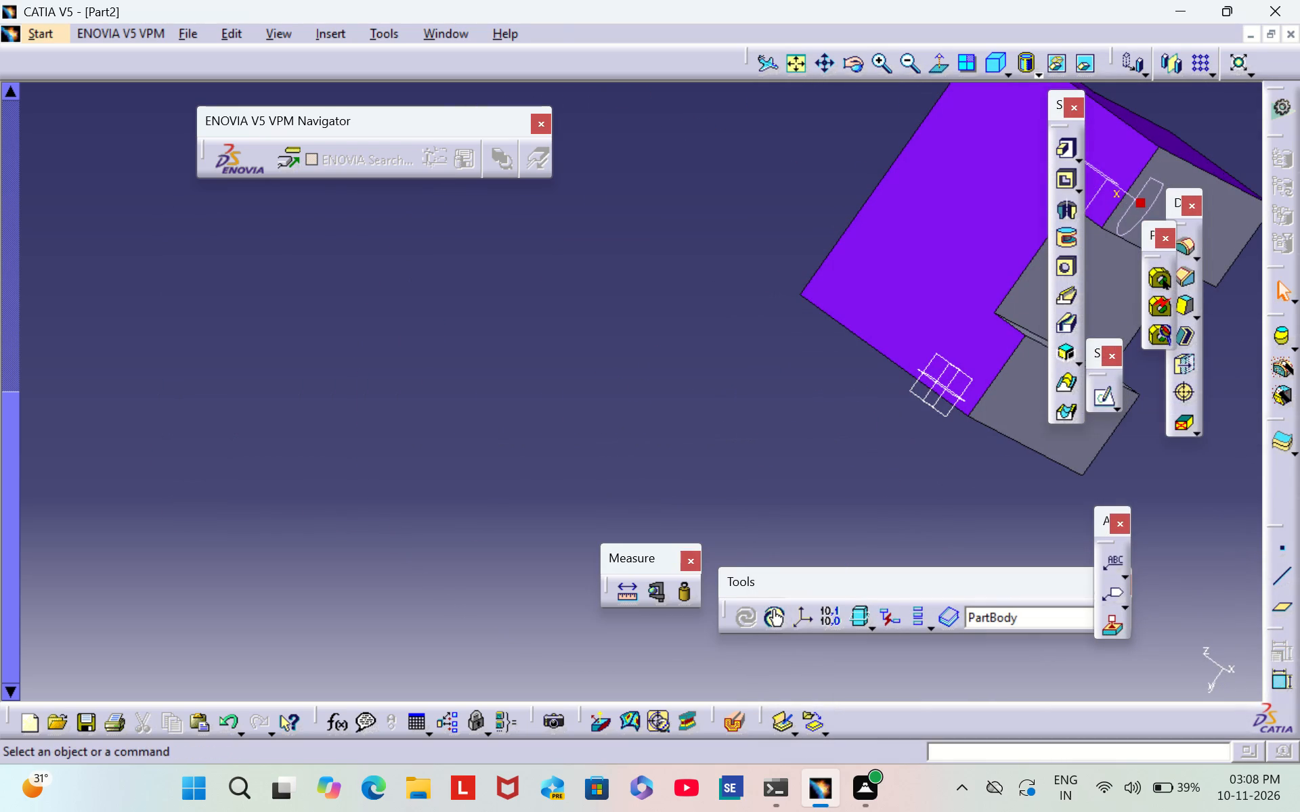
middle_drag(749, 200, 483, 307)
scroll(483, 307, down, 1)
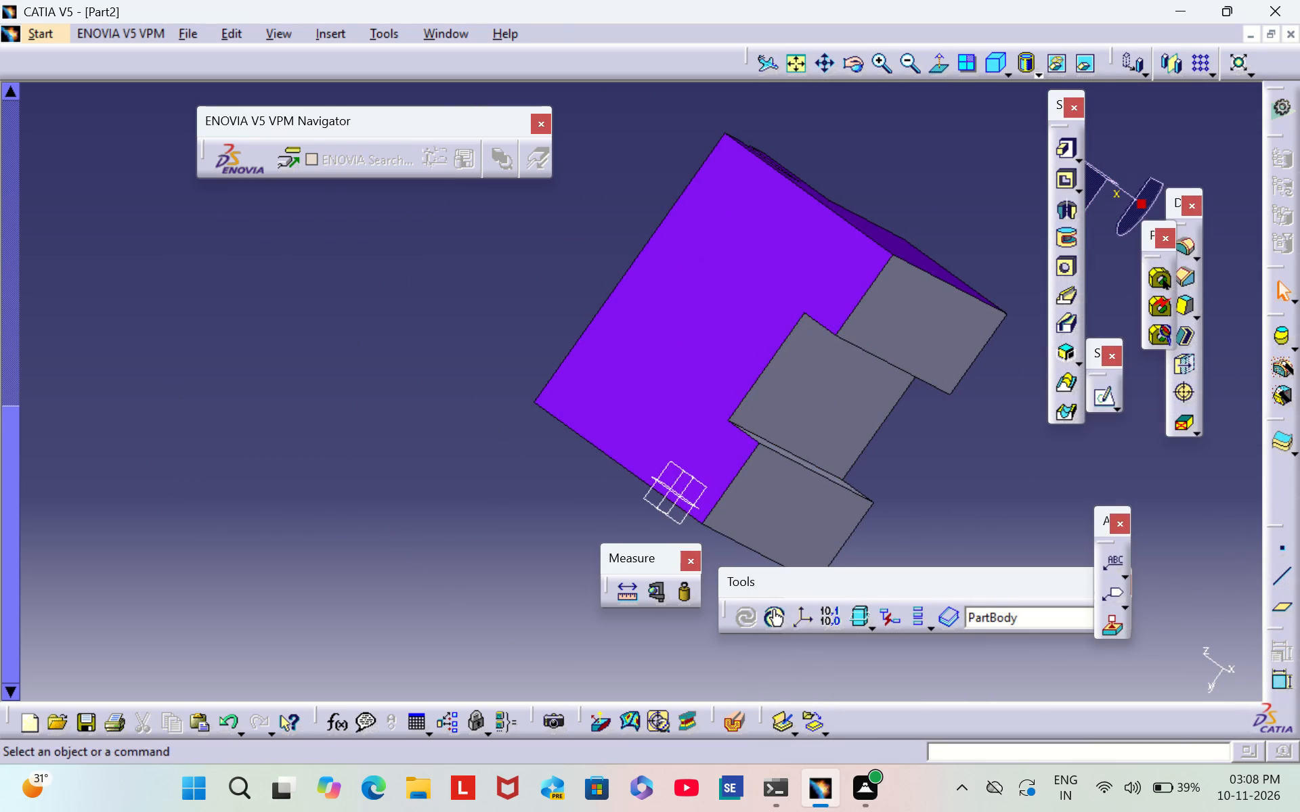
middle_drag(974, 426, 781, 468)
right_drag(975, 426, 730, 415)
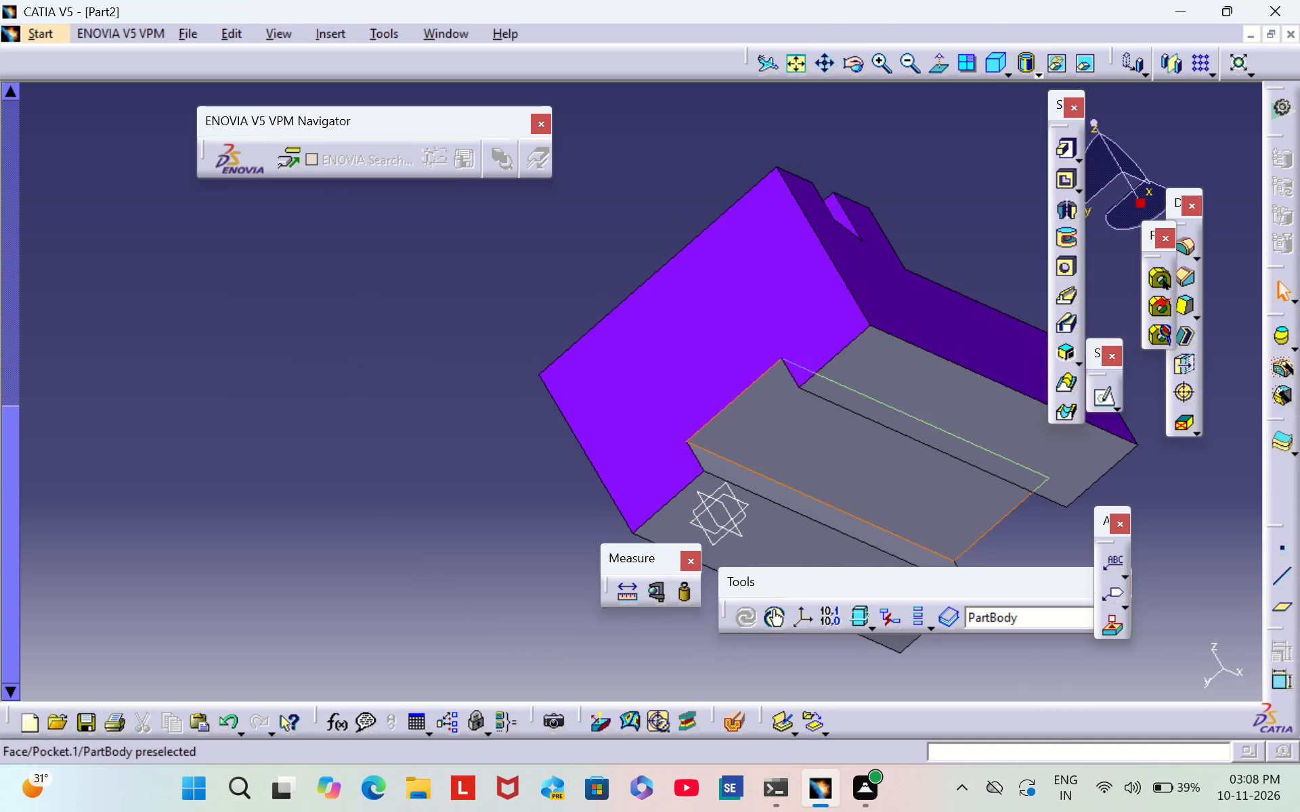
right_click(798, 444)
click(896, 120)
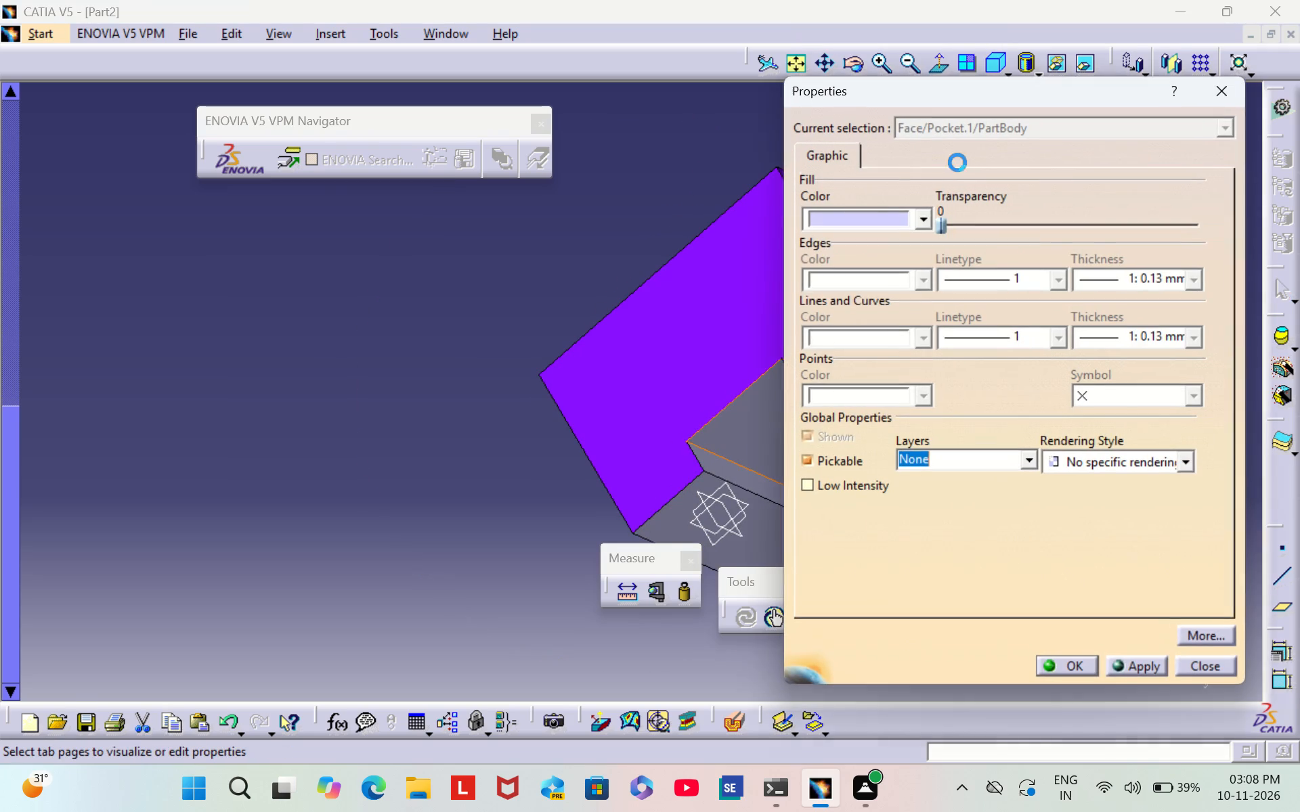
click(914, 211)
click(857, 570)
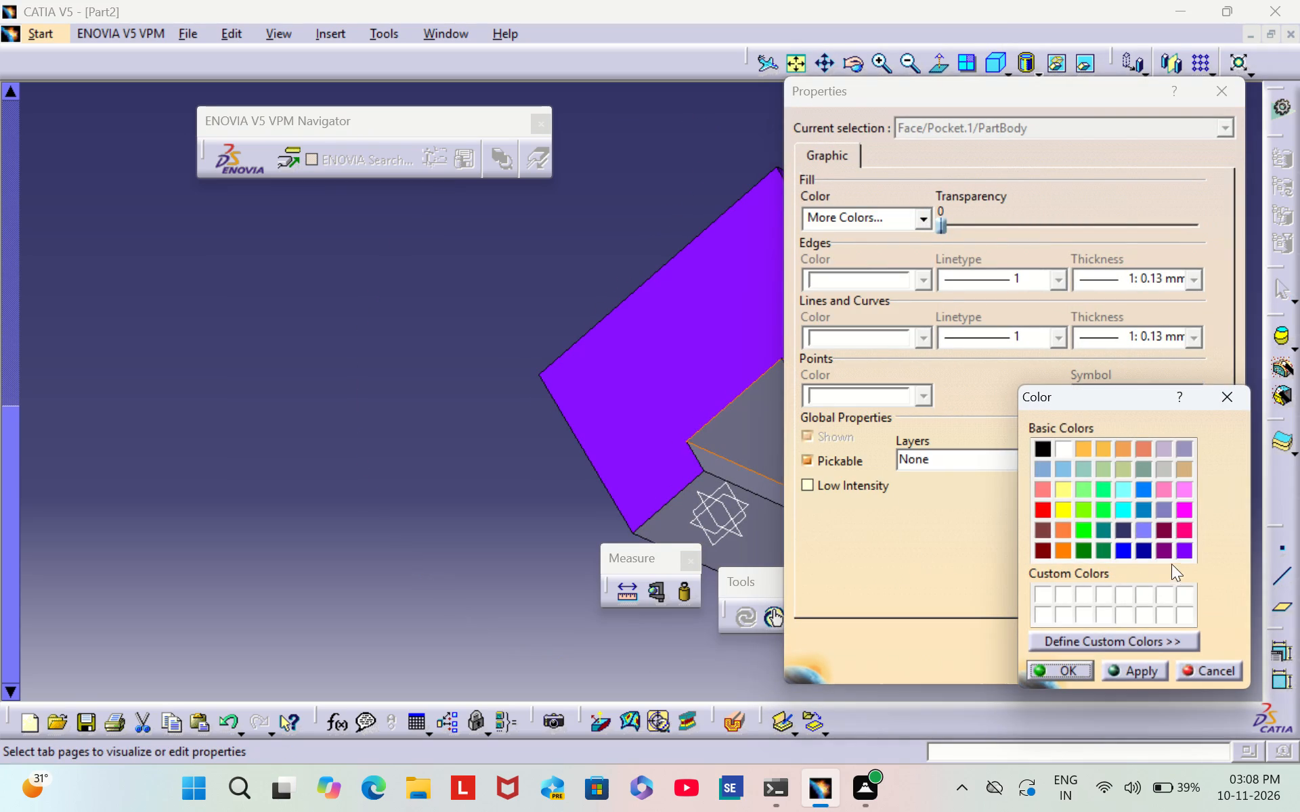
click(1192, 548)
click(1079, 682)
click(1075, 669)
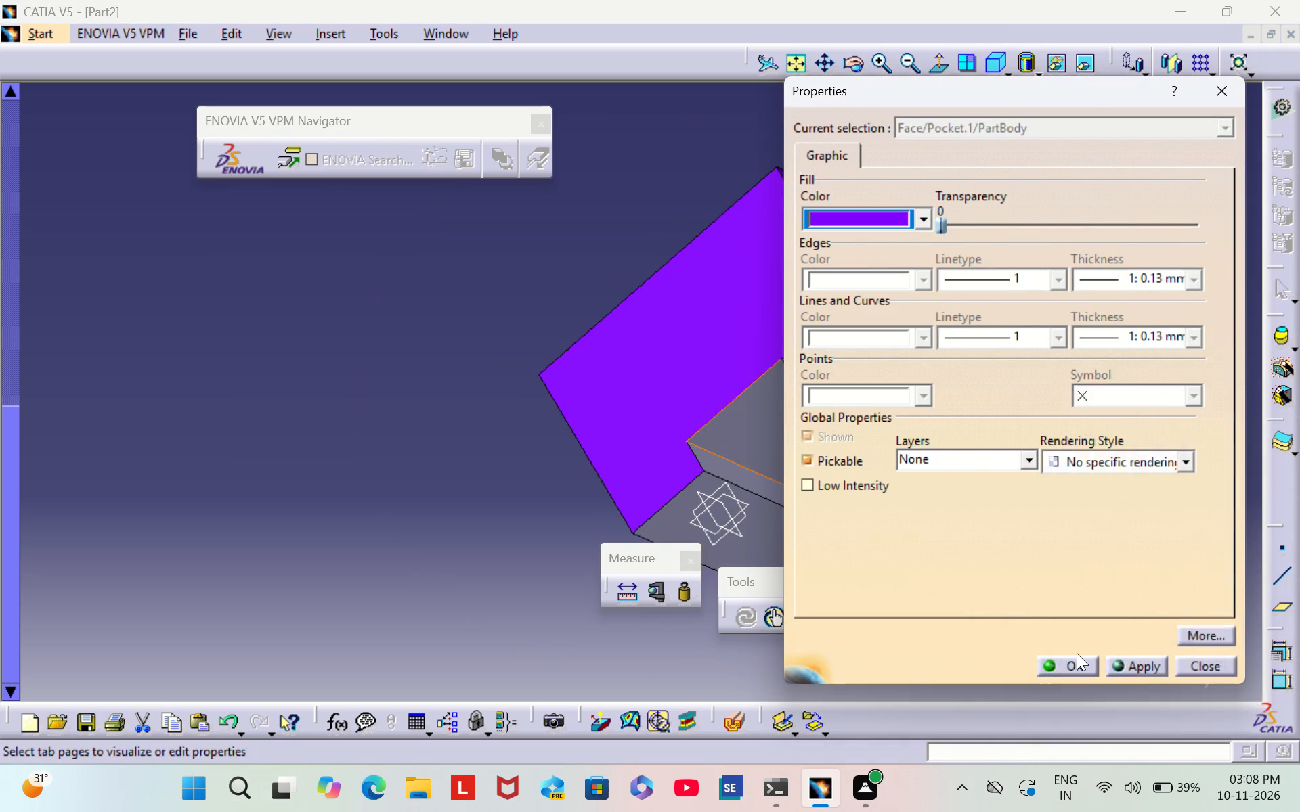
click(1077, 653)
click(1077, 658)
click(542, 305)
Set the fill colour of one of the two flat bottom faces beside the underside slot to violet.
right_click(939, 392)
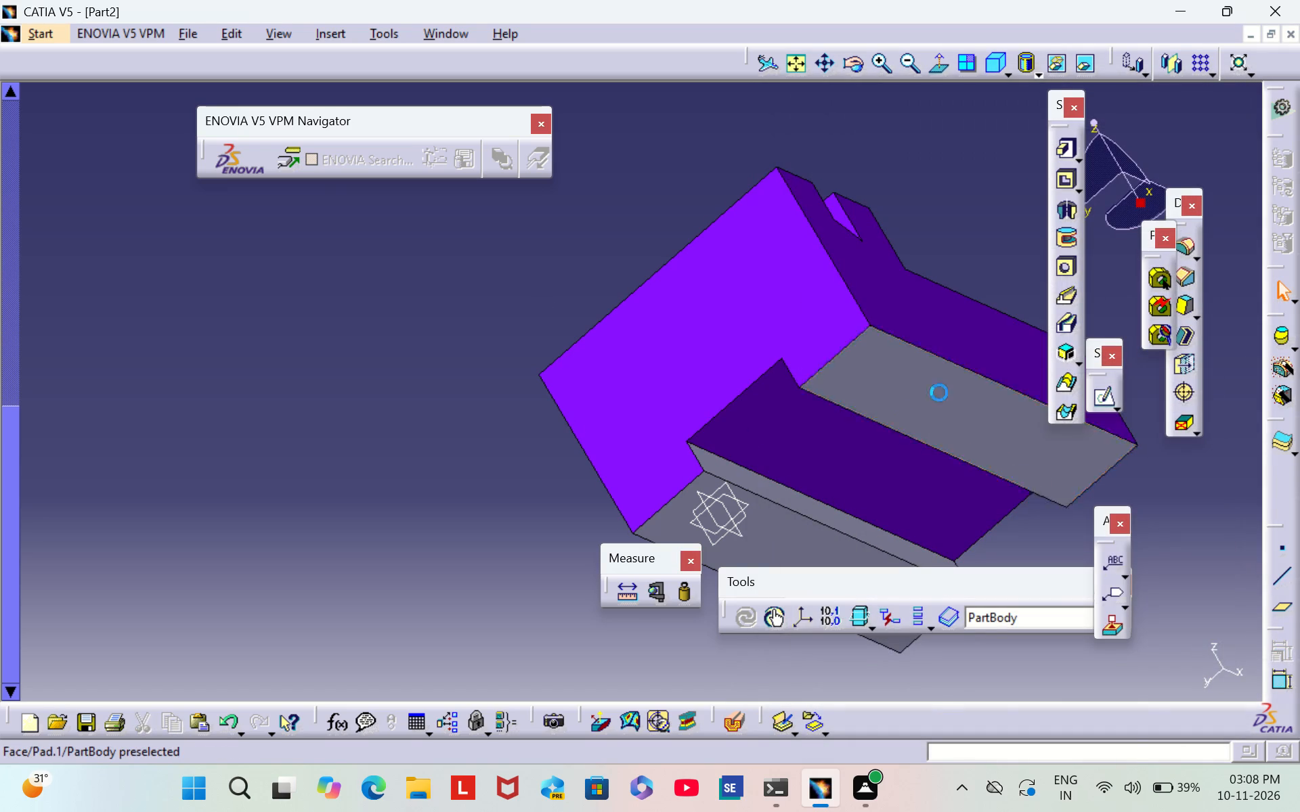
click(1008, 442)
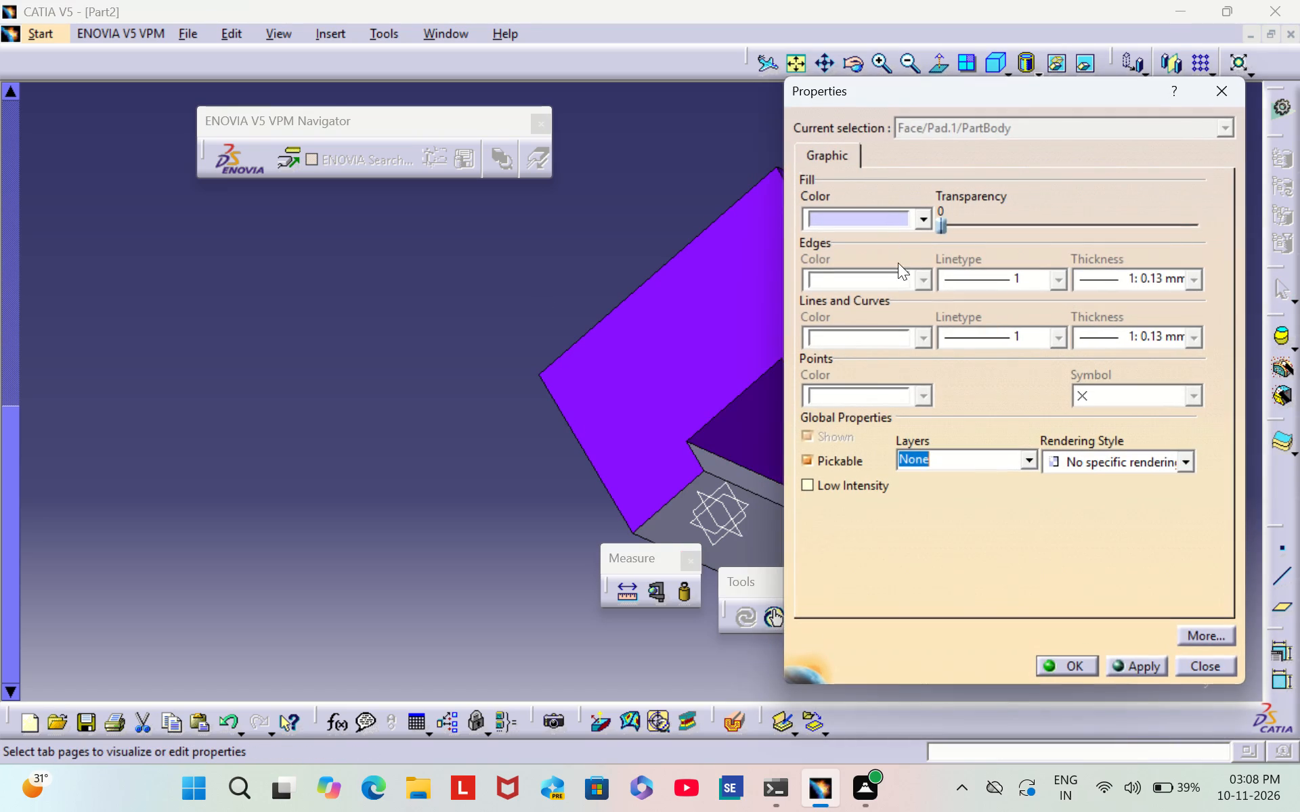
click(922, 223)
click(900, 566)
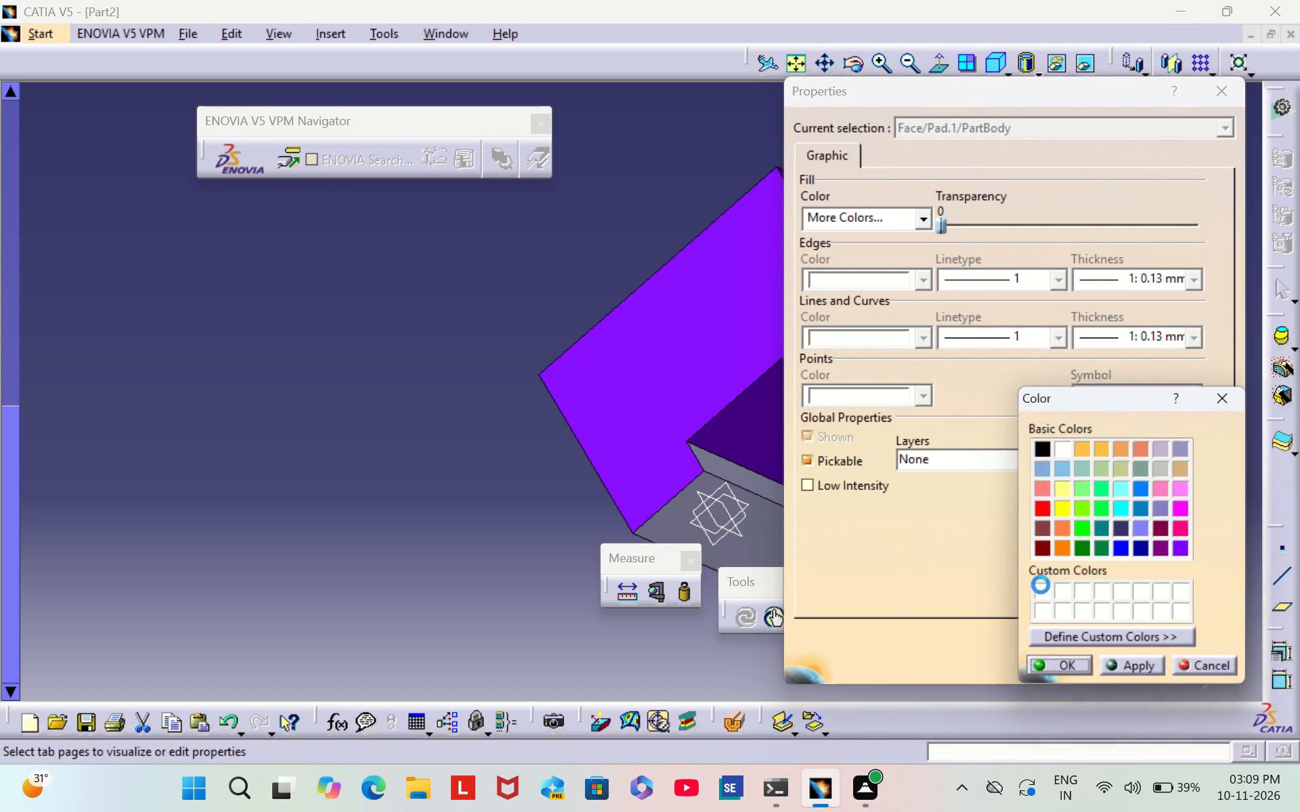
click(1179, 545)
click(1070, 666)
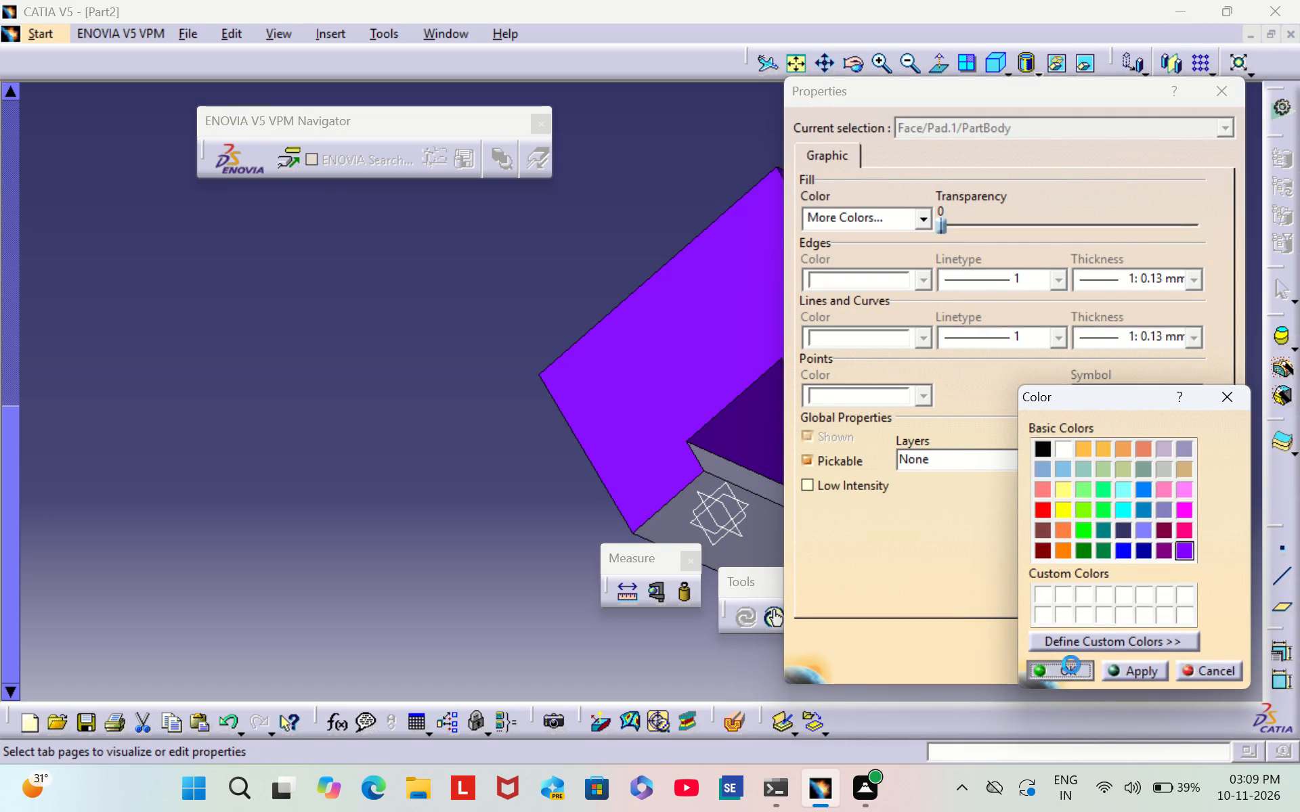
click(1072, 664)
click(579, 386)
Colour the slot's side wall that adjoins the violet bottom face the same violet.
scroll(455, 367, down, 1)
middle_drag(455, 367, 720, 306)
right_drag(471, 366, 720, 306)
right_click(808, 460)
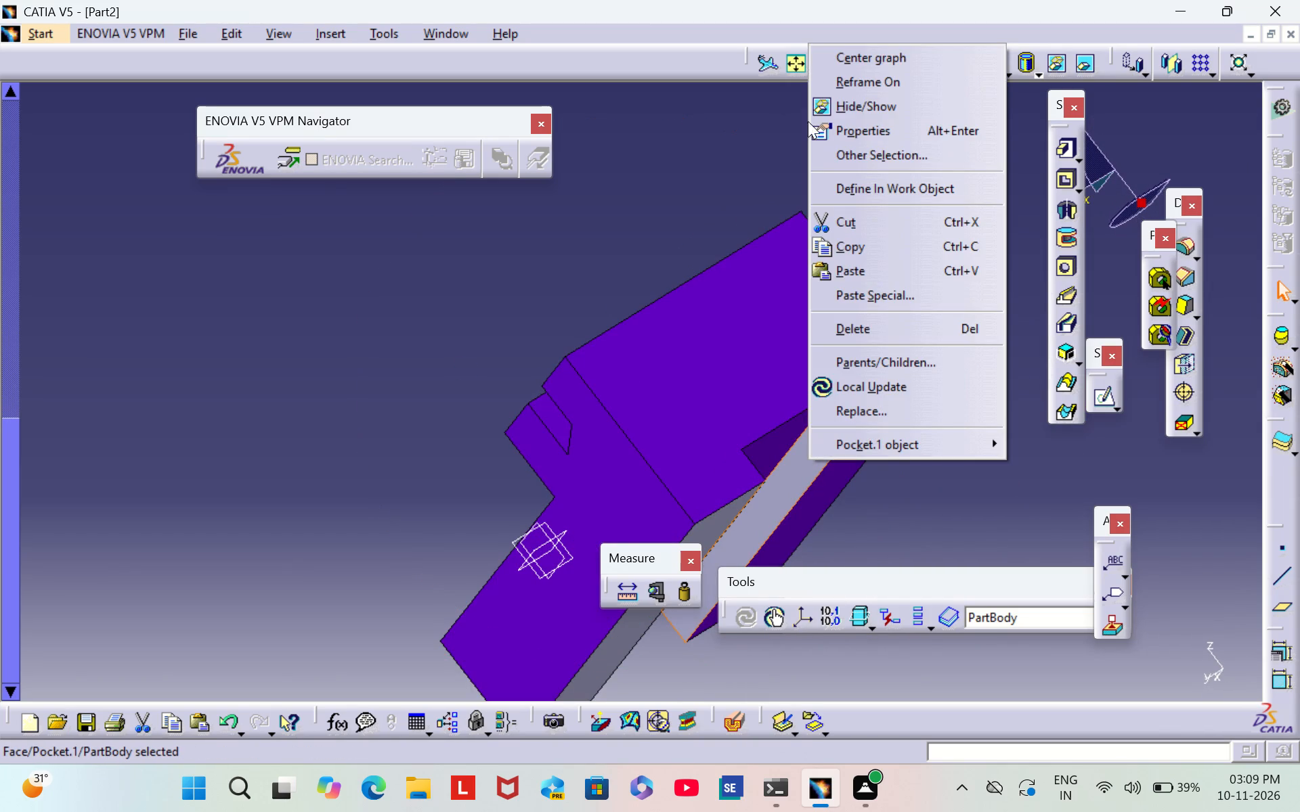
click(886, 134)
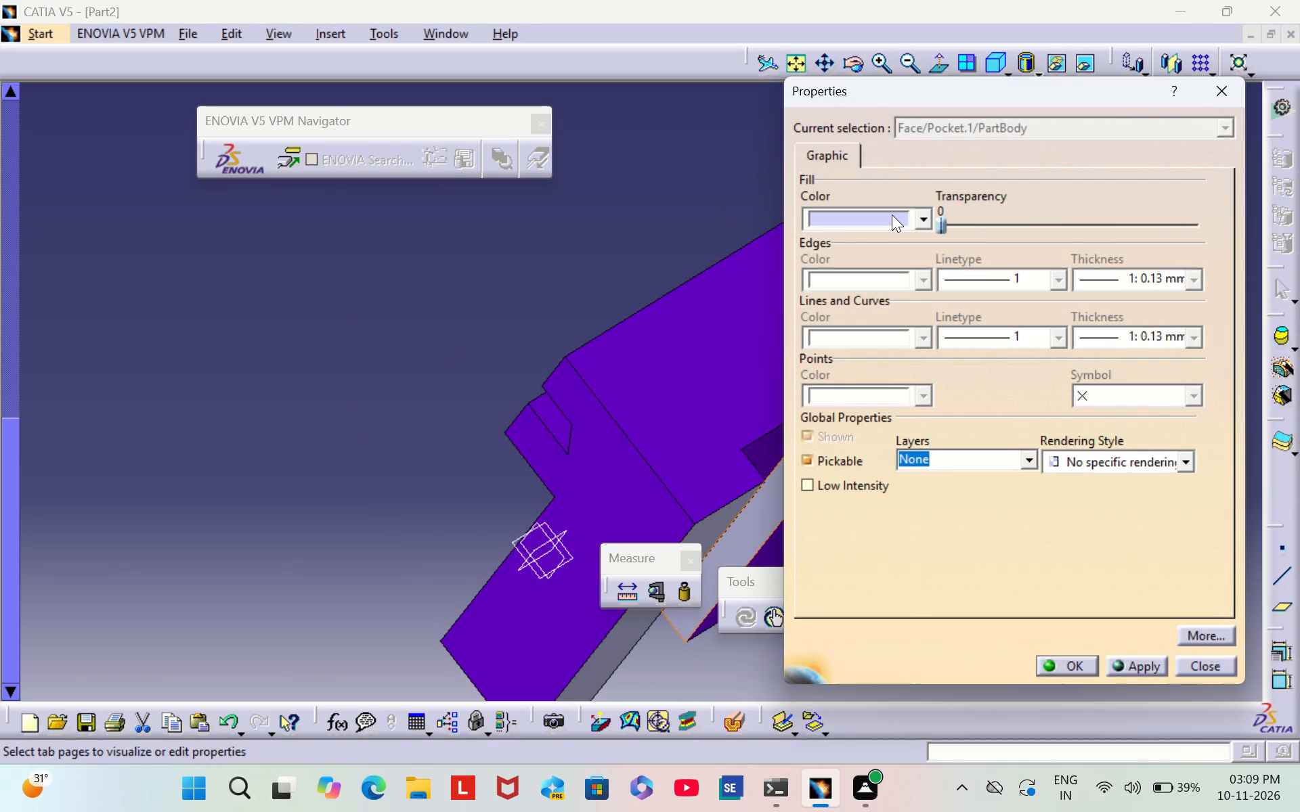
click(892, 215)
click(890, 574)
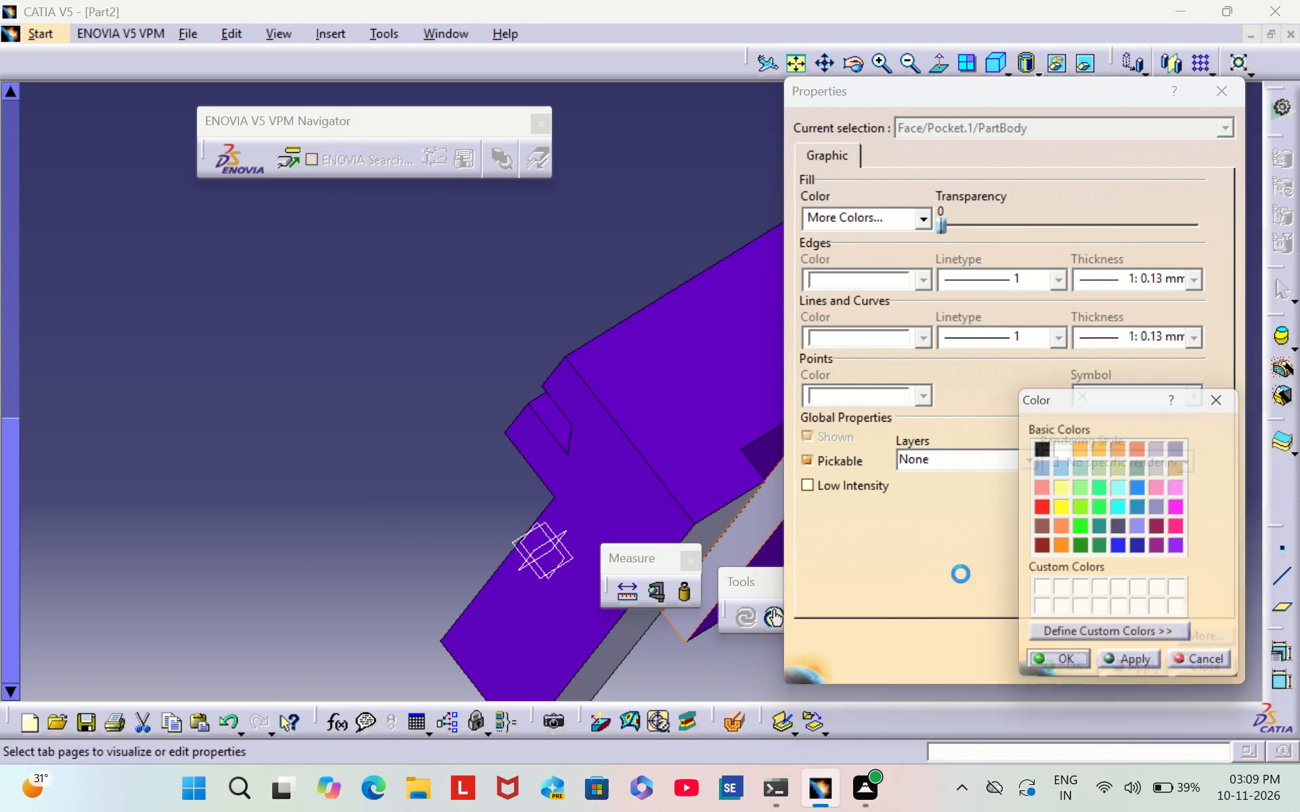
click(1183, 552)
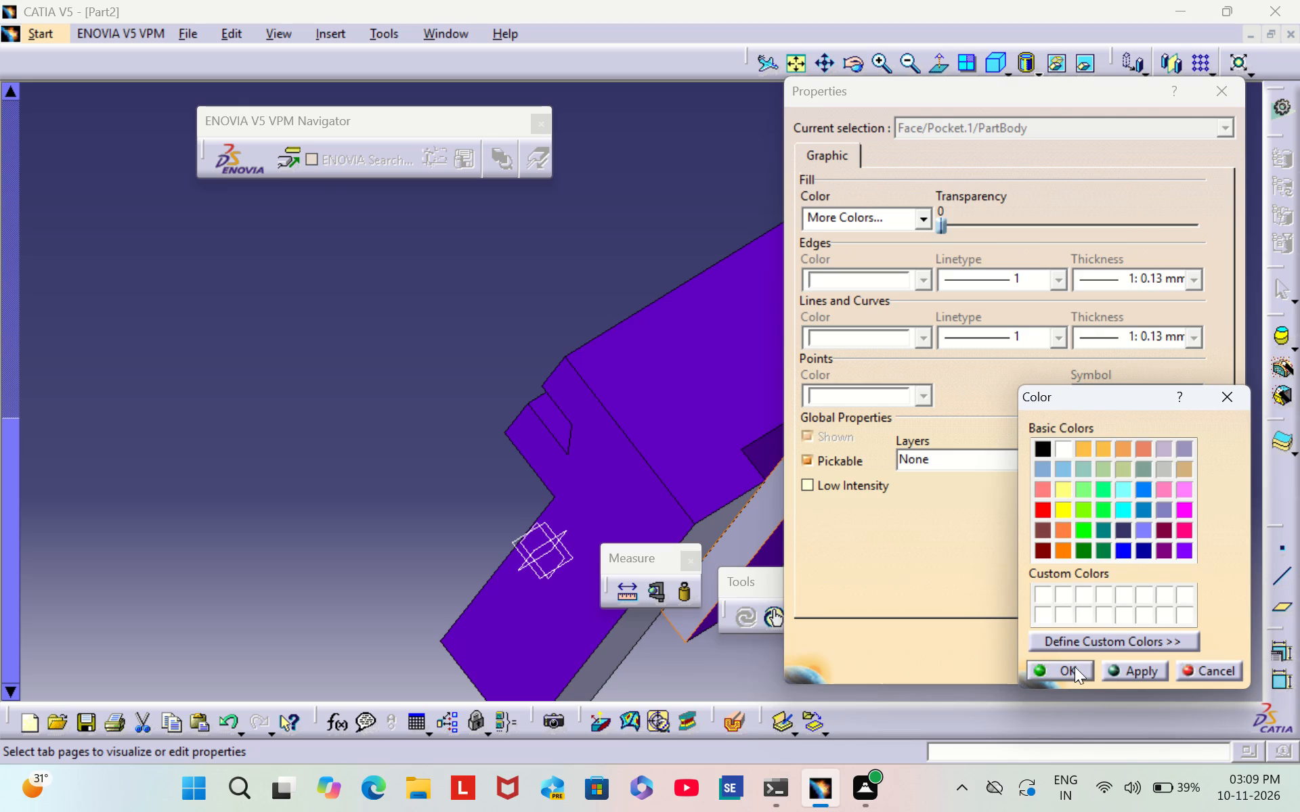
click(1075, 667)
click(1075, 665)
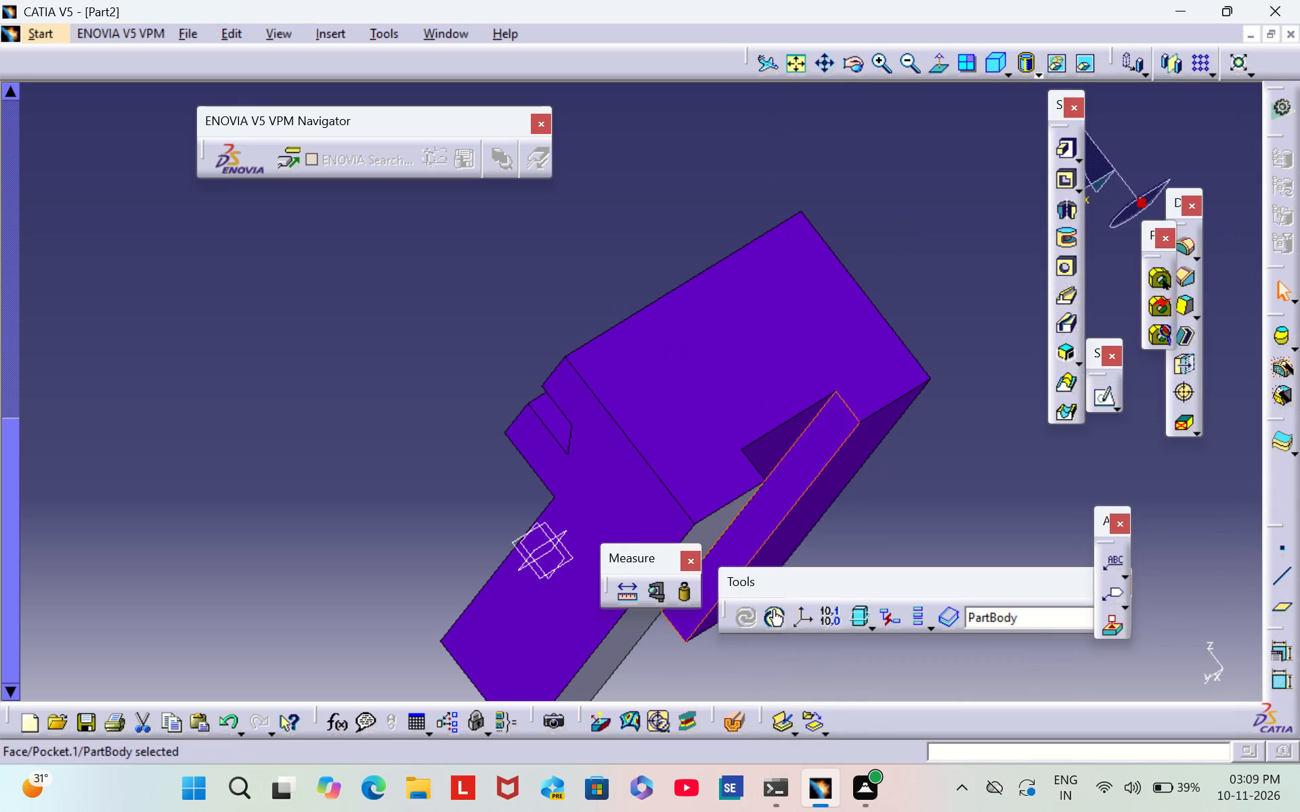
click(661, 234)
Set the fill colour of the slot's opposite side wall, next to the uncoloured bottom face, to violet.
middle_drag(905, 263, 745, 317)
right_drag(906, 263, 745, 317)
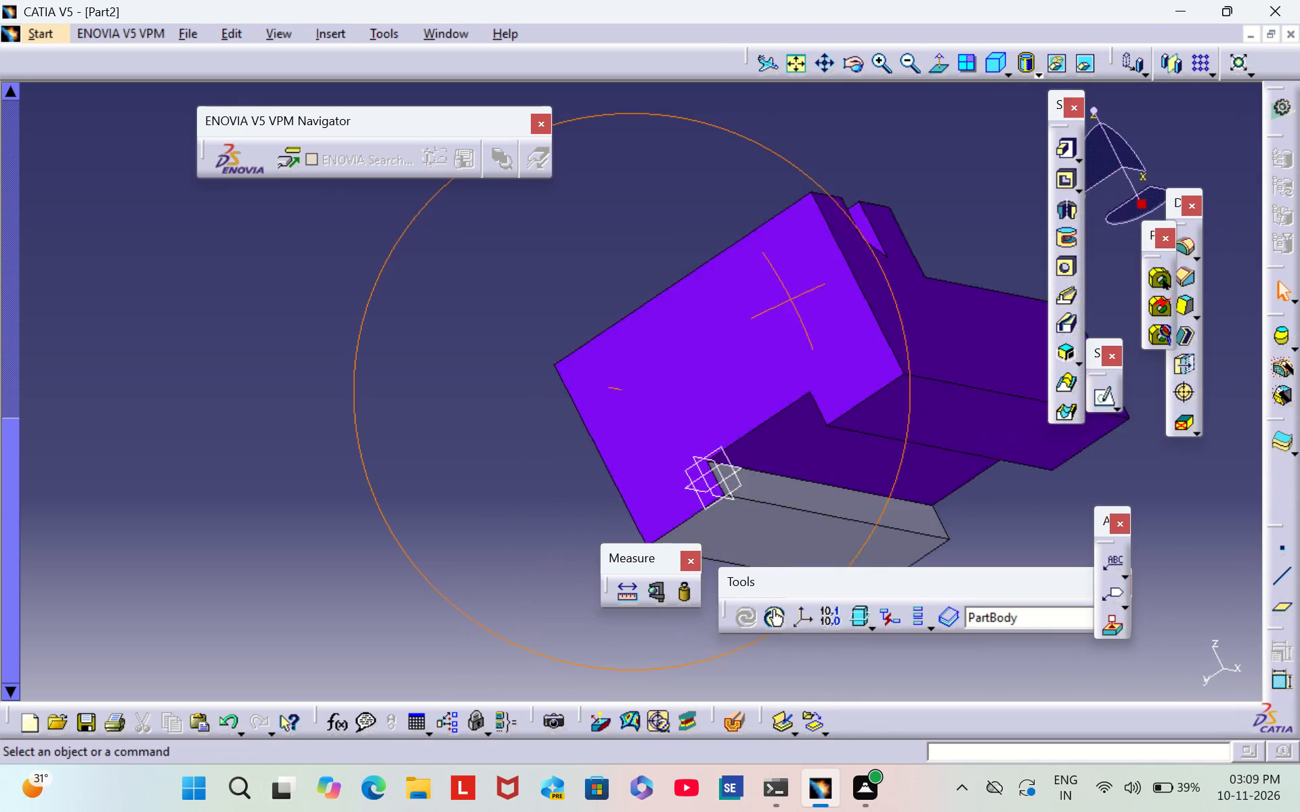
middle_drag(745, 317, 496, 287)
right_drag(745, 317, 469, 271)
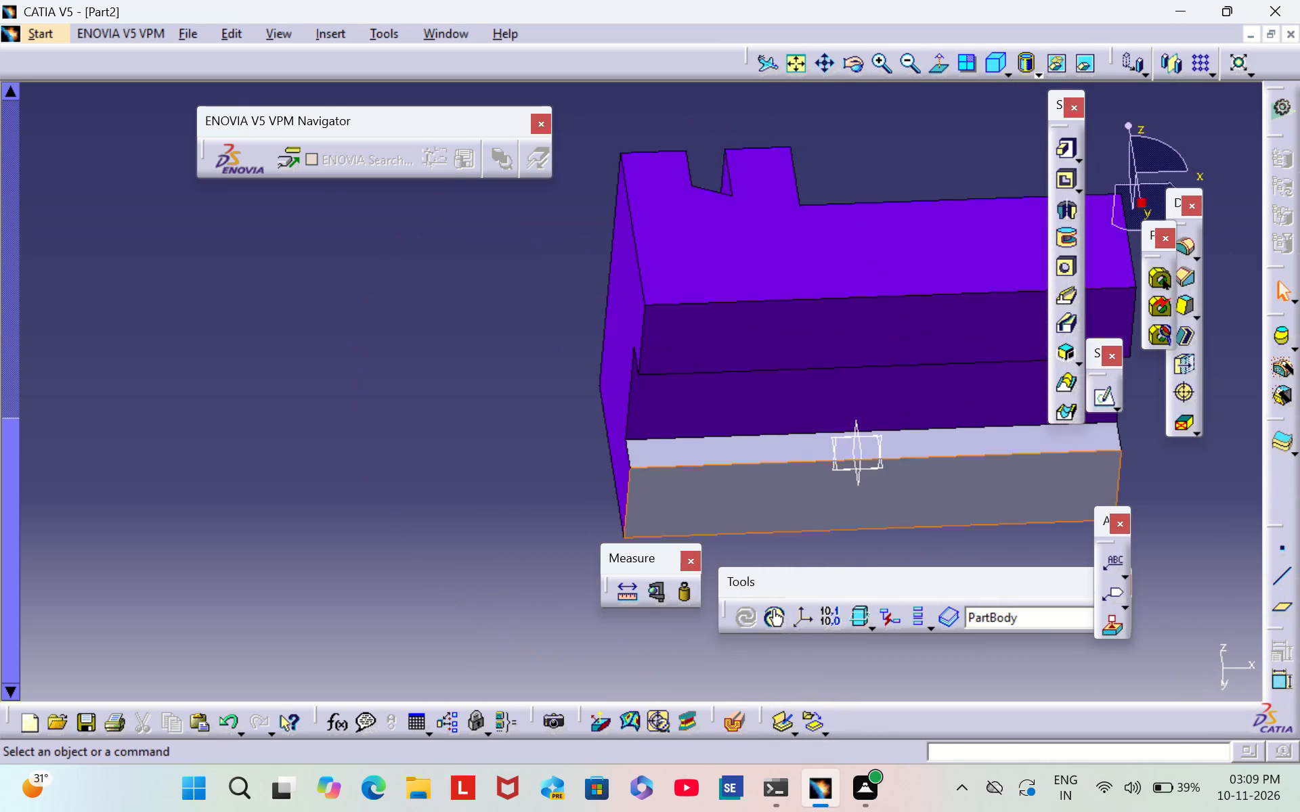
right_click(750, 452)
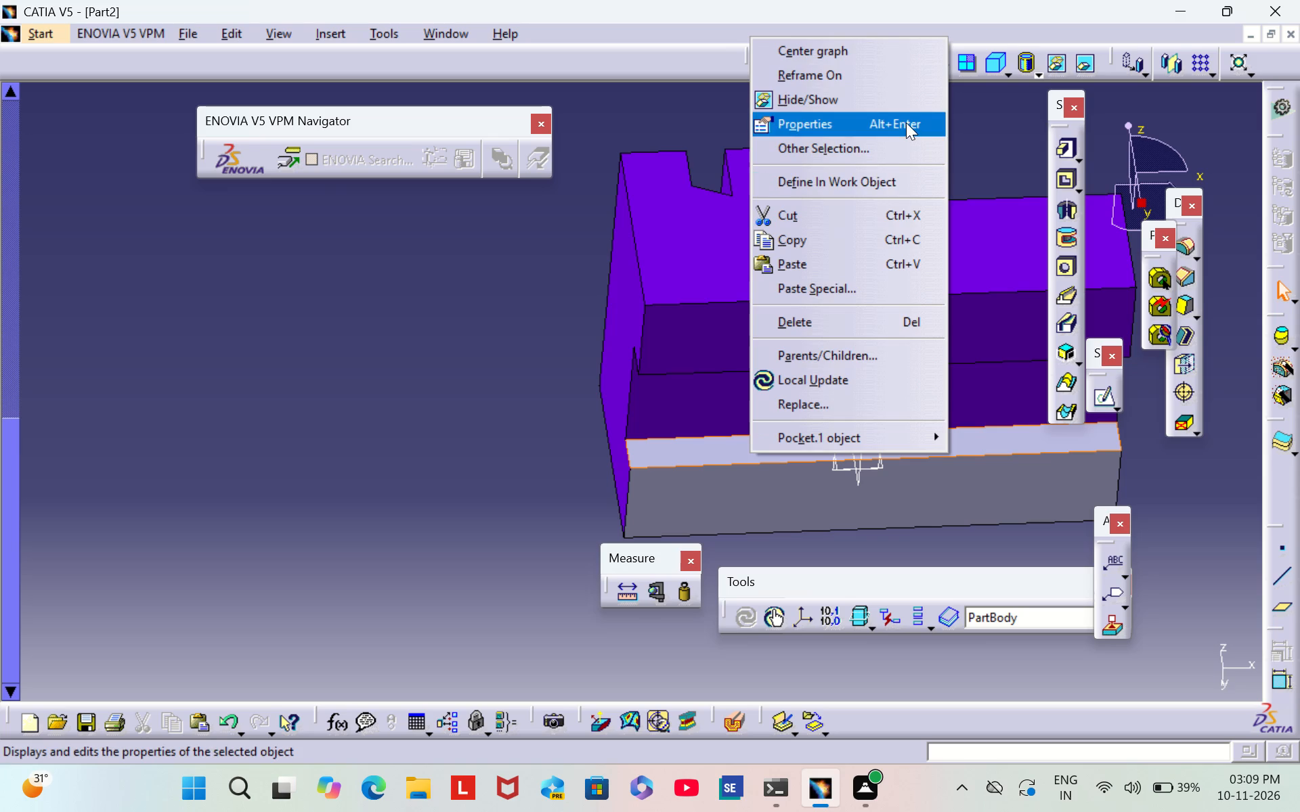
click(906, 122)
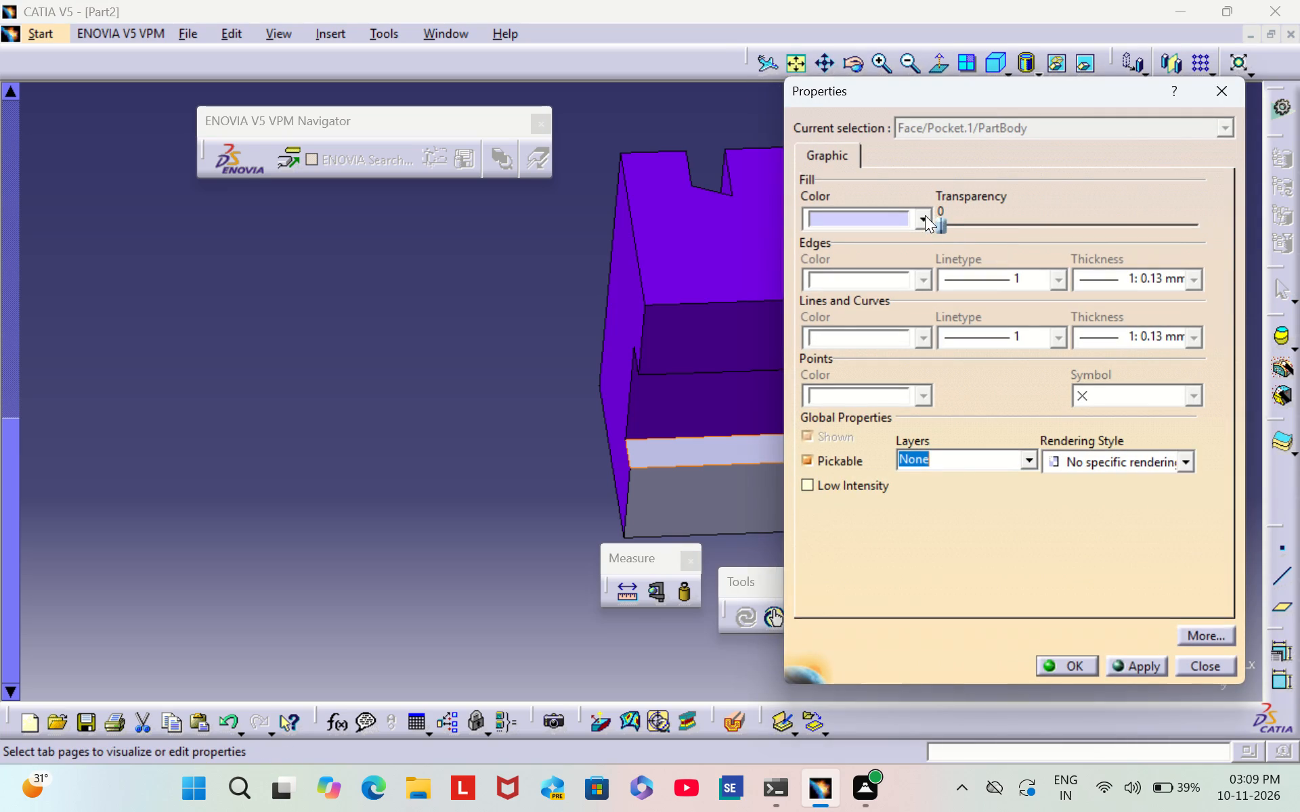
click(925, 215)
click(869, 570)
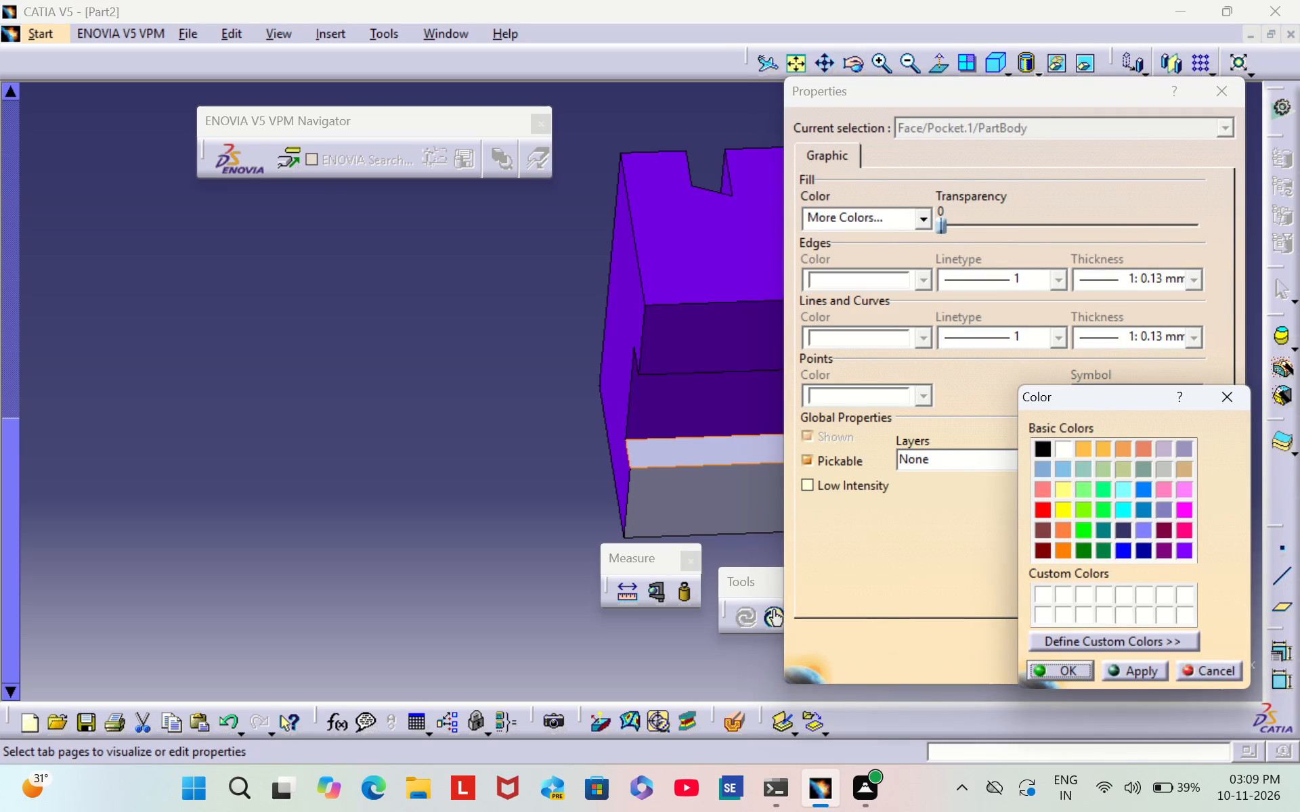
click(1182, 544)
click(1075, 663)
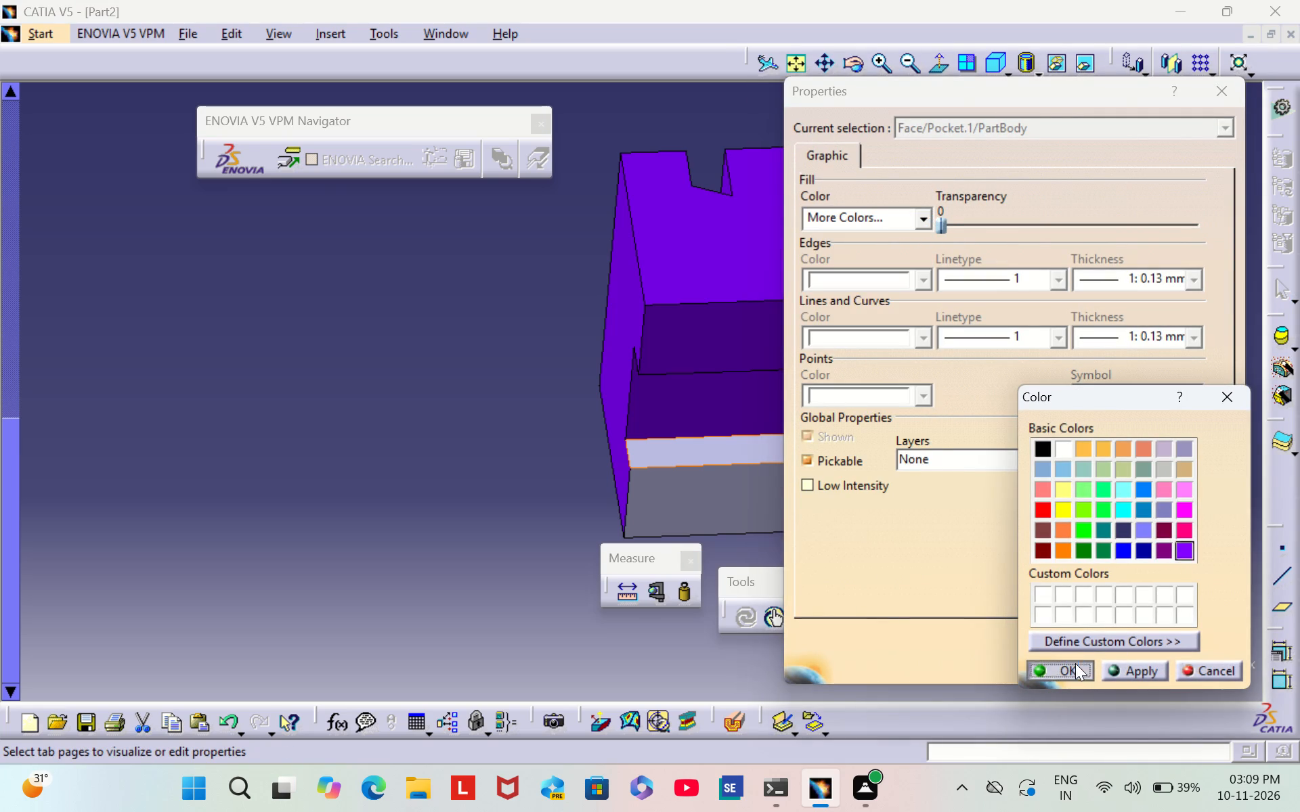
click(1075, 662)
click(651, 478)
Colour the remaining grey bottom face beside the slot the same violet.
middle_drag(672, 478, 673, 470)
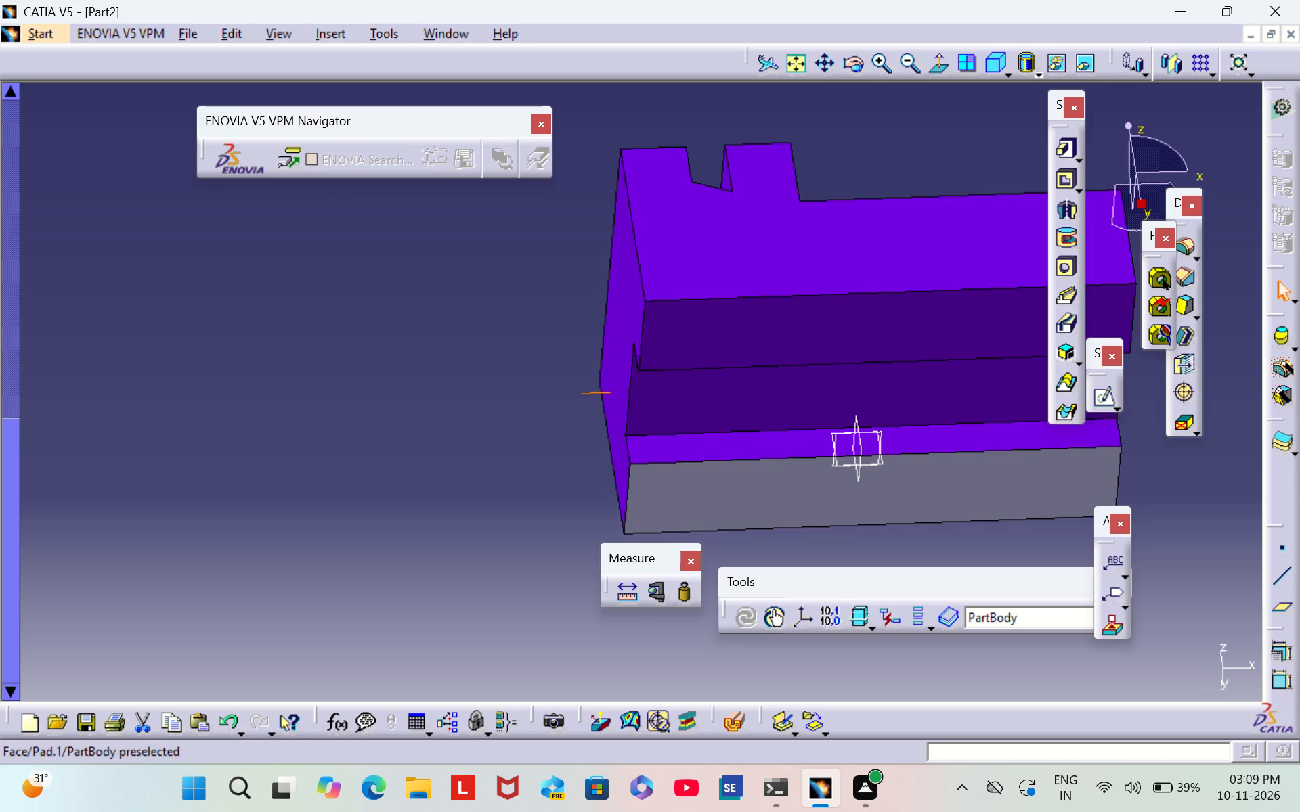
middle_drag(673, 470, 676, 217)
right_drag(670, 459, 676, 217)
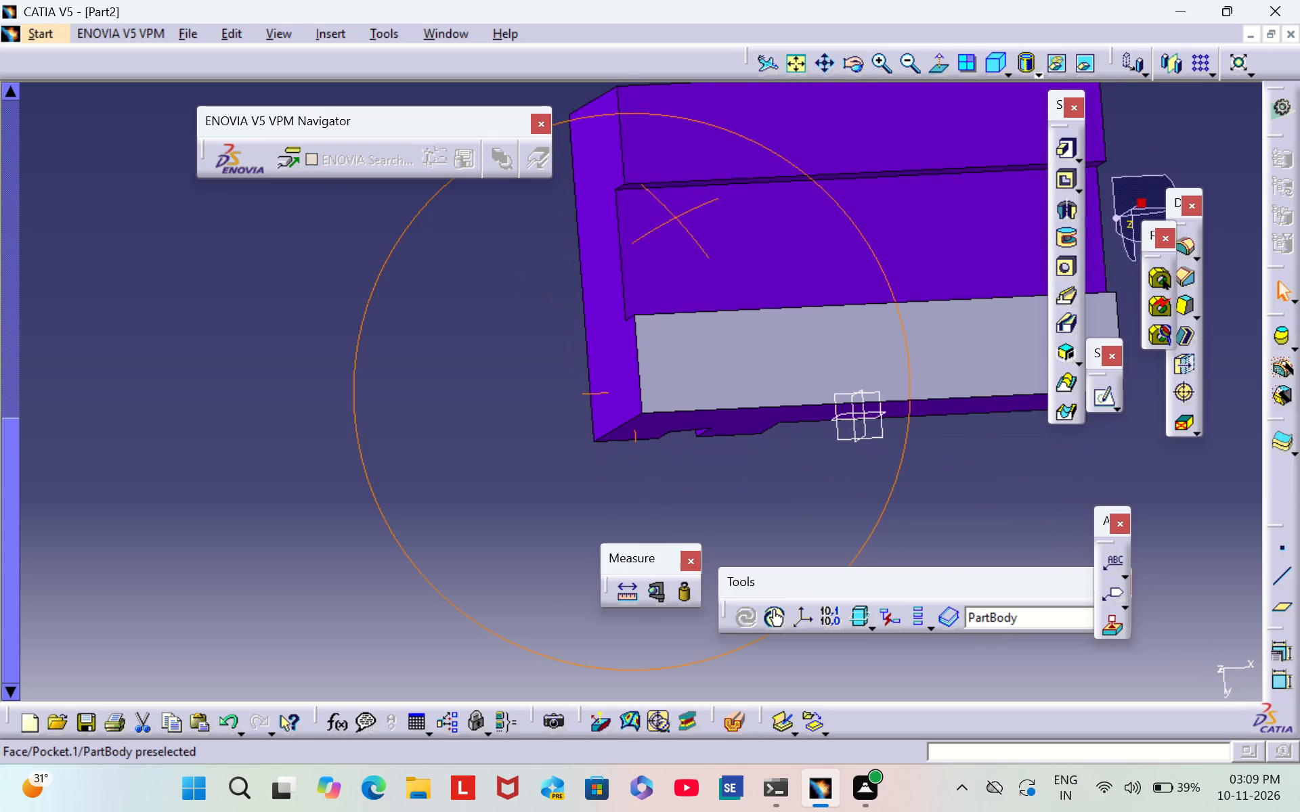
right_click(869, 319)
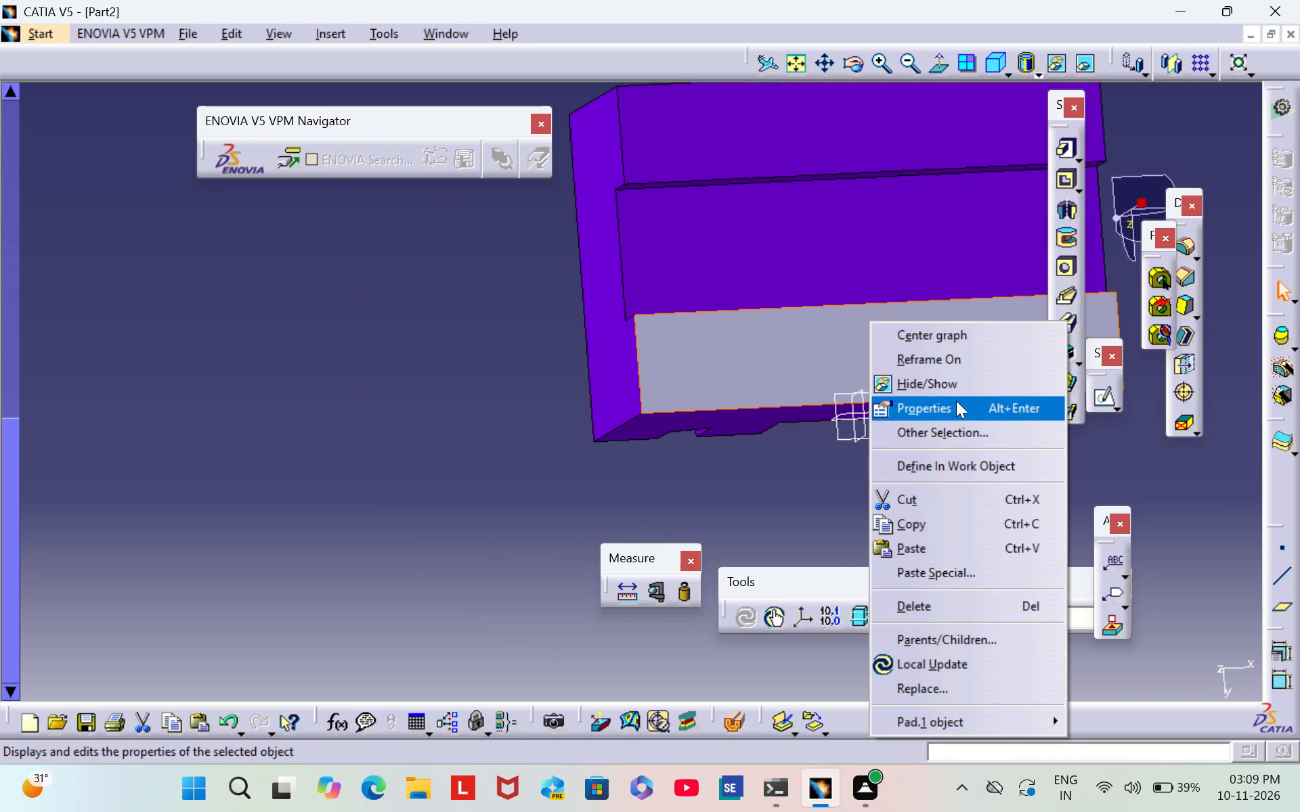
click(958, 403)
click(917, 208)
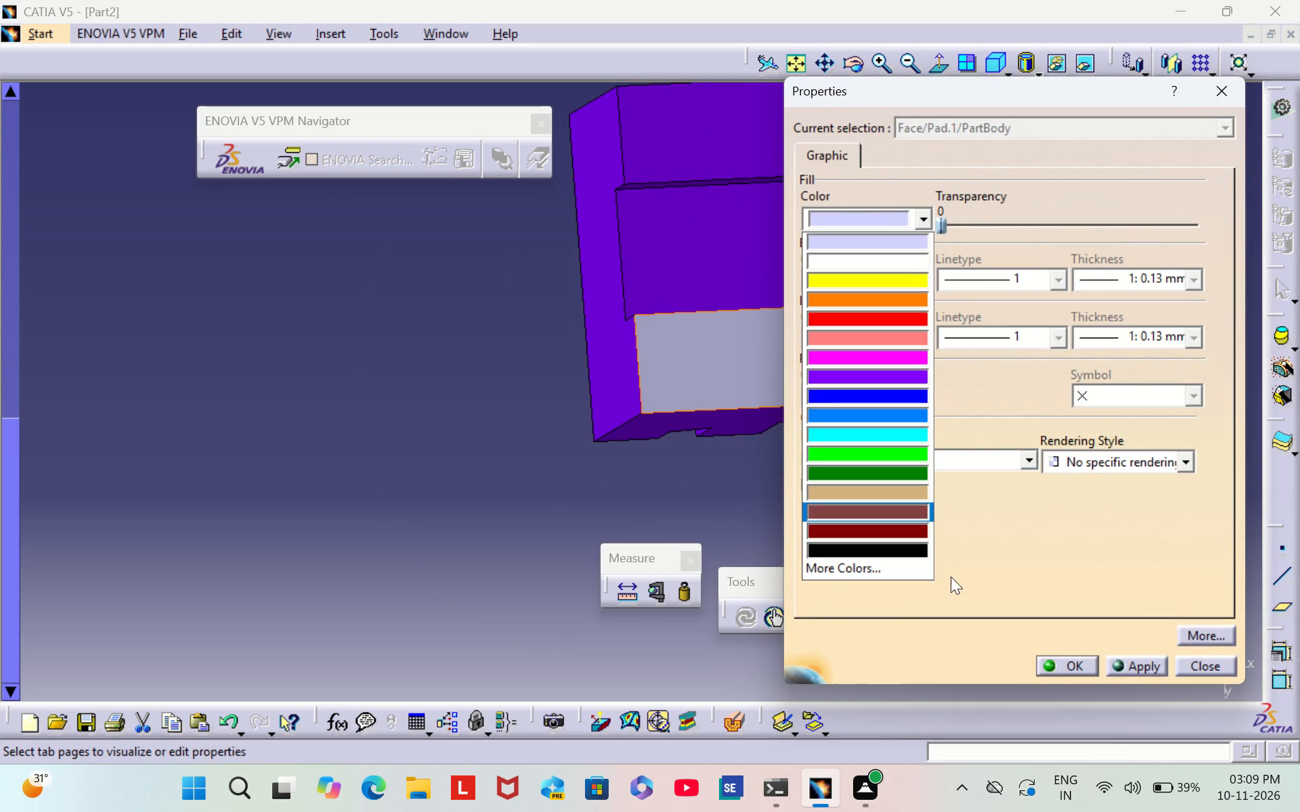
click(916, 562)
click(1184, 554)
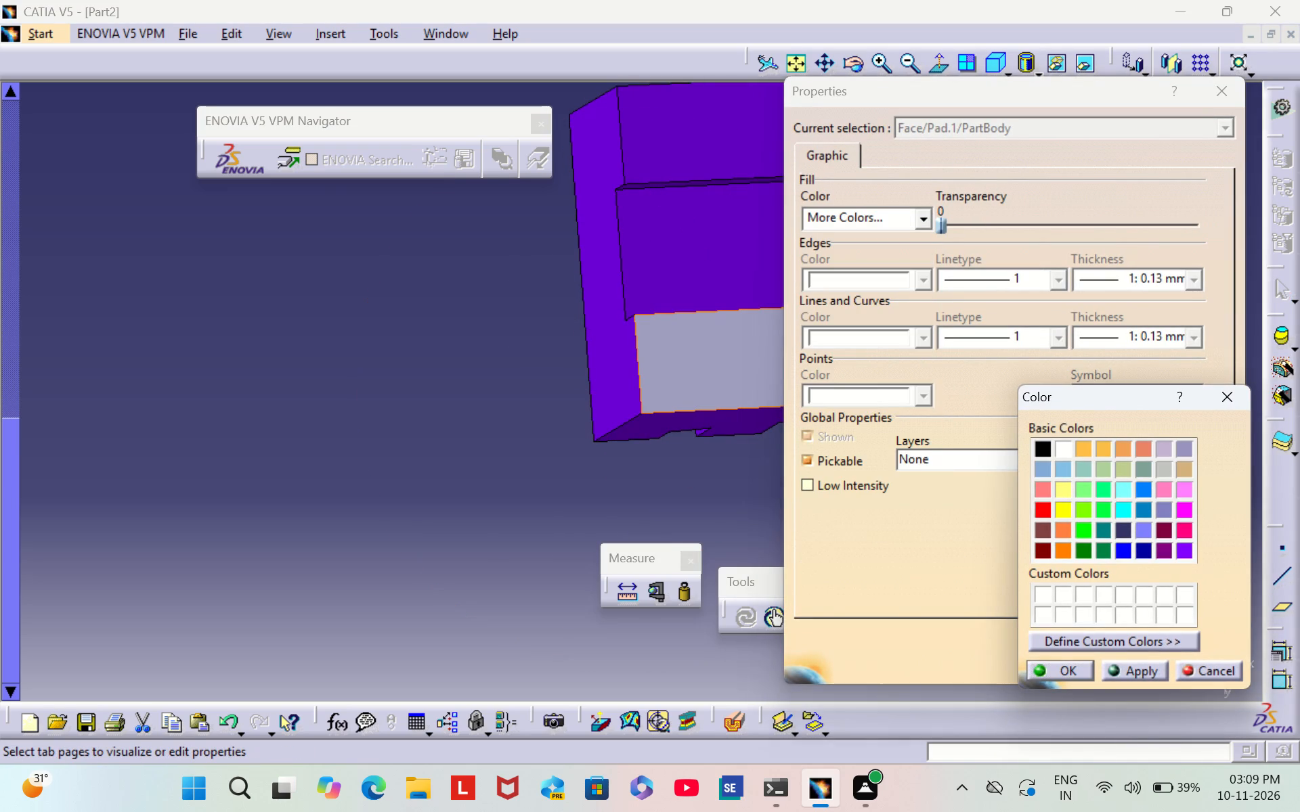
click(1074, 668)
click(1074, 665)
click(535, 331)
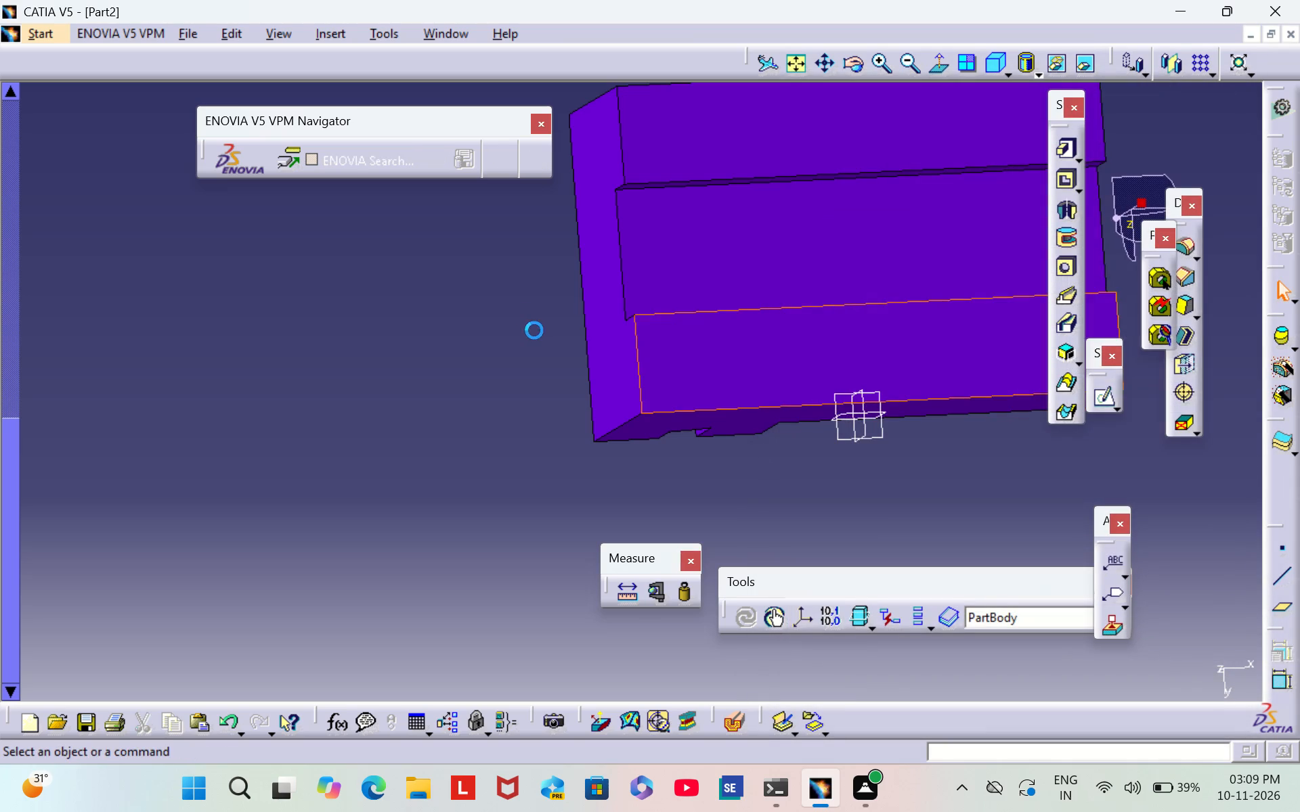
Inspect the colouring on all sides of the block, including from the standard isometric view.
scroll(490, 285, down, 2)
middle_drag(490, 282, 729, 388)
right_drag(490, 281, 729, 388)
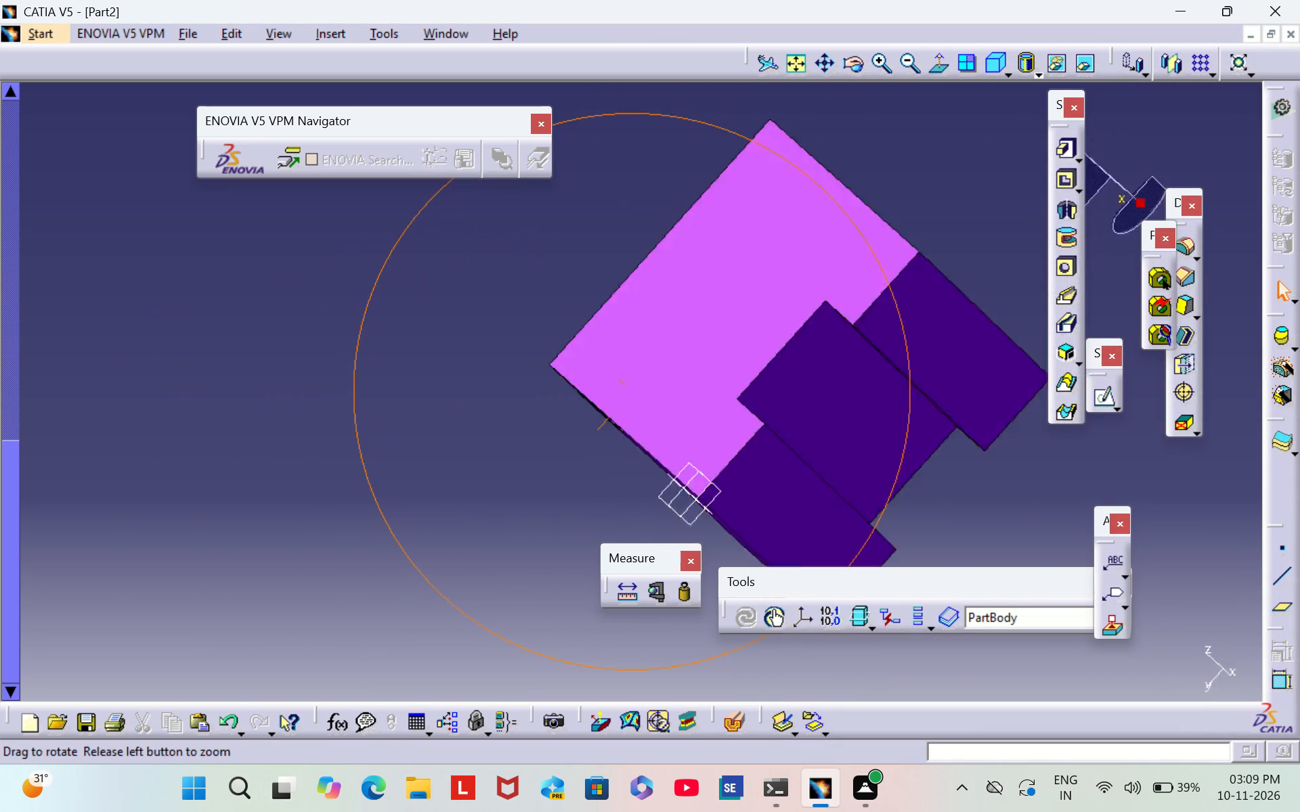
middle_drag(729, 388, 512, 339)
right_drag(729, 388, 512, 339)
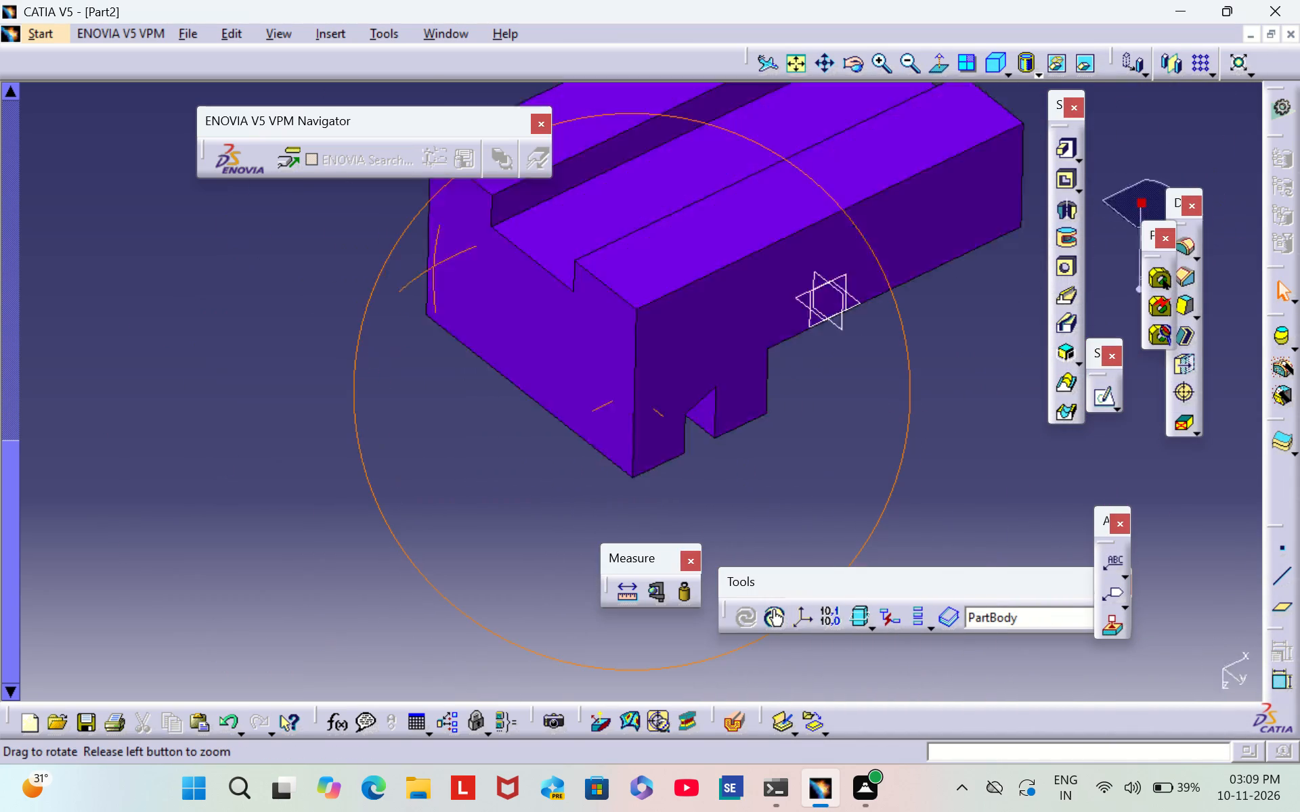
middle_drag(512, 339, 614, 317)
right_drag(512, 339, 614, 317)
middle_click(614, 317)
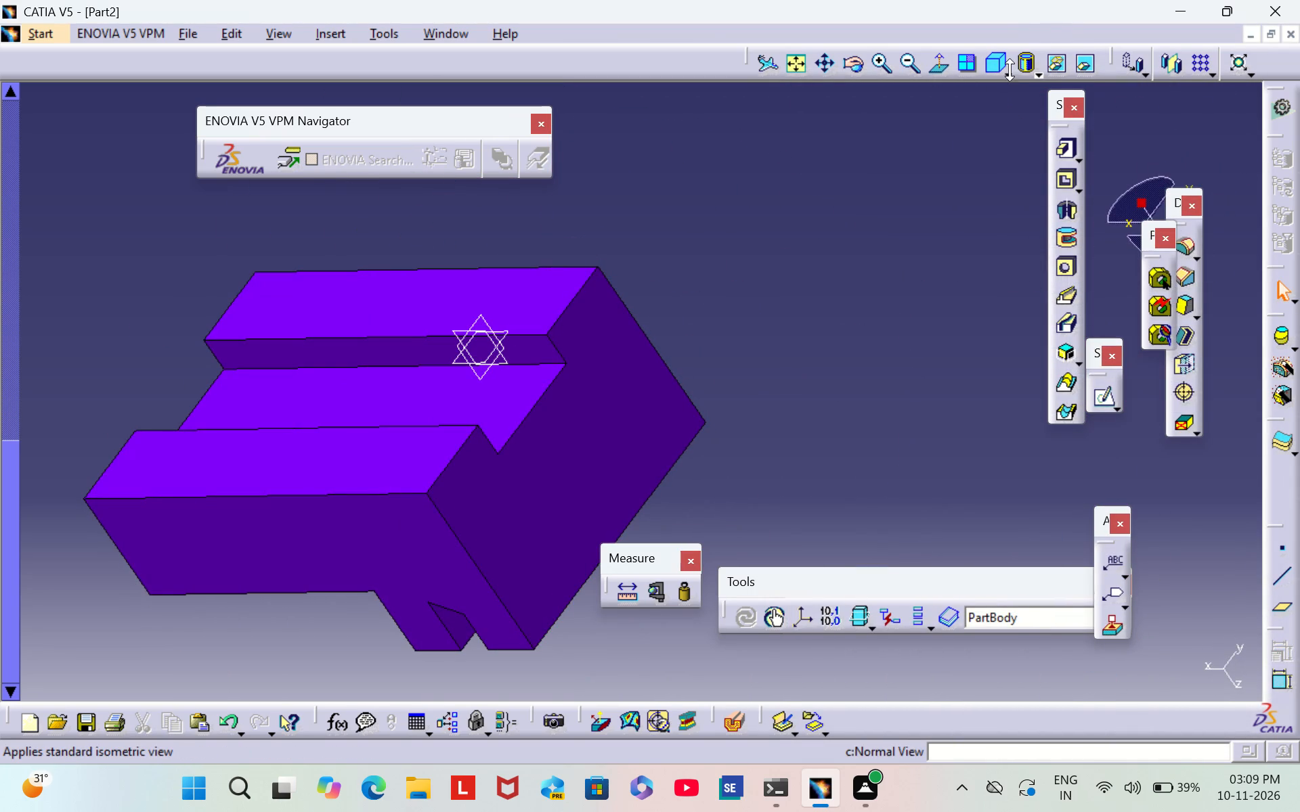
click(996, 69)
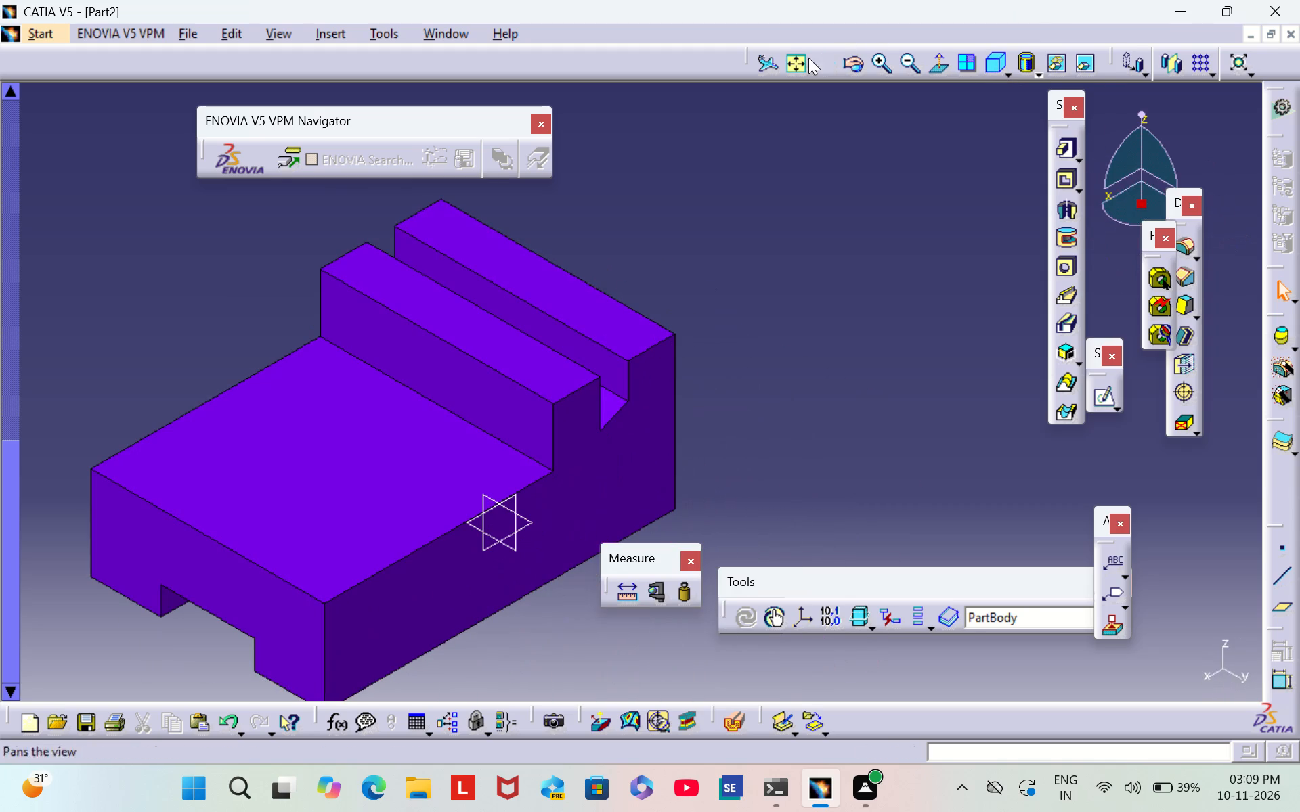
click(914, 66)
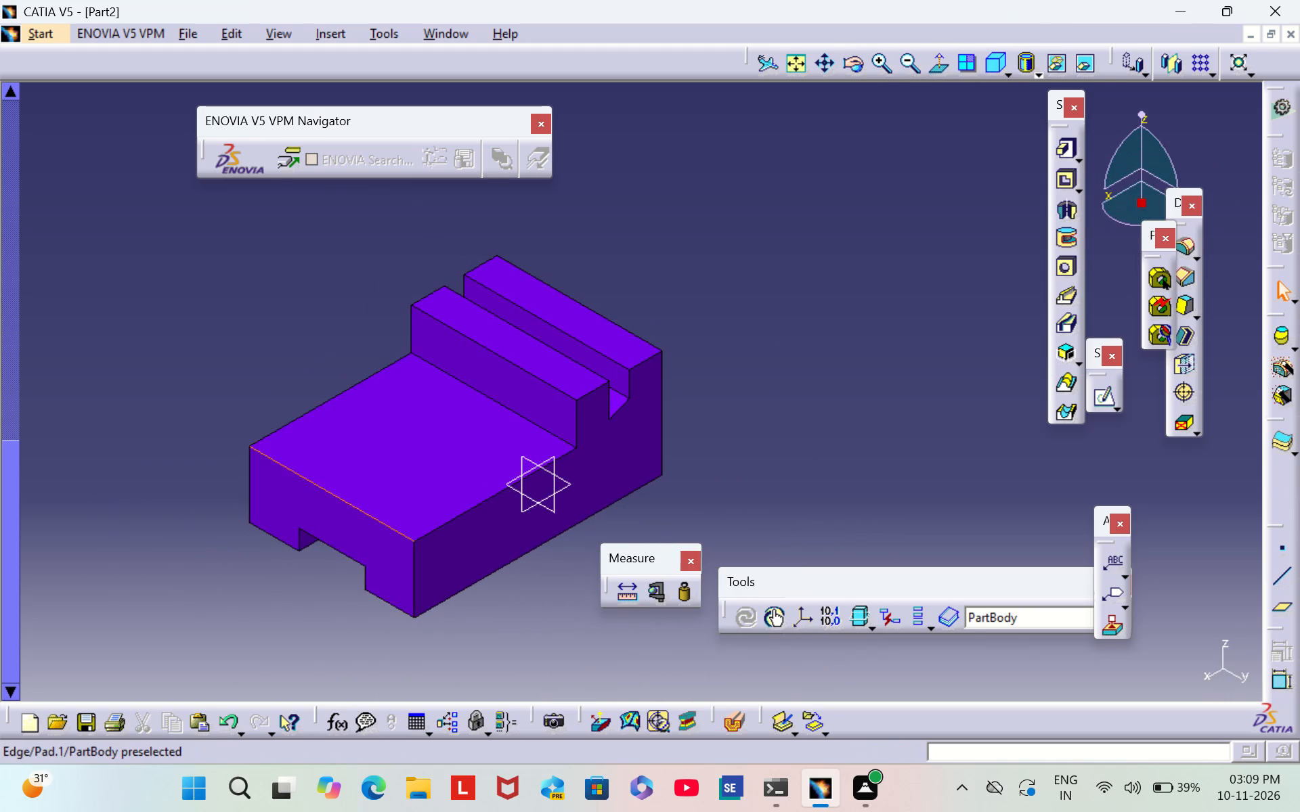
click(871, 62)
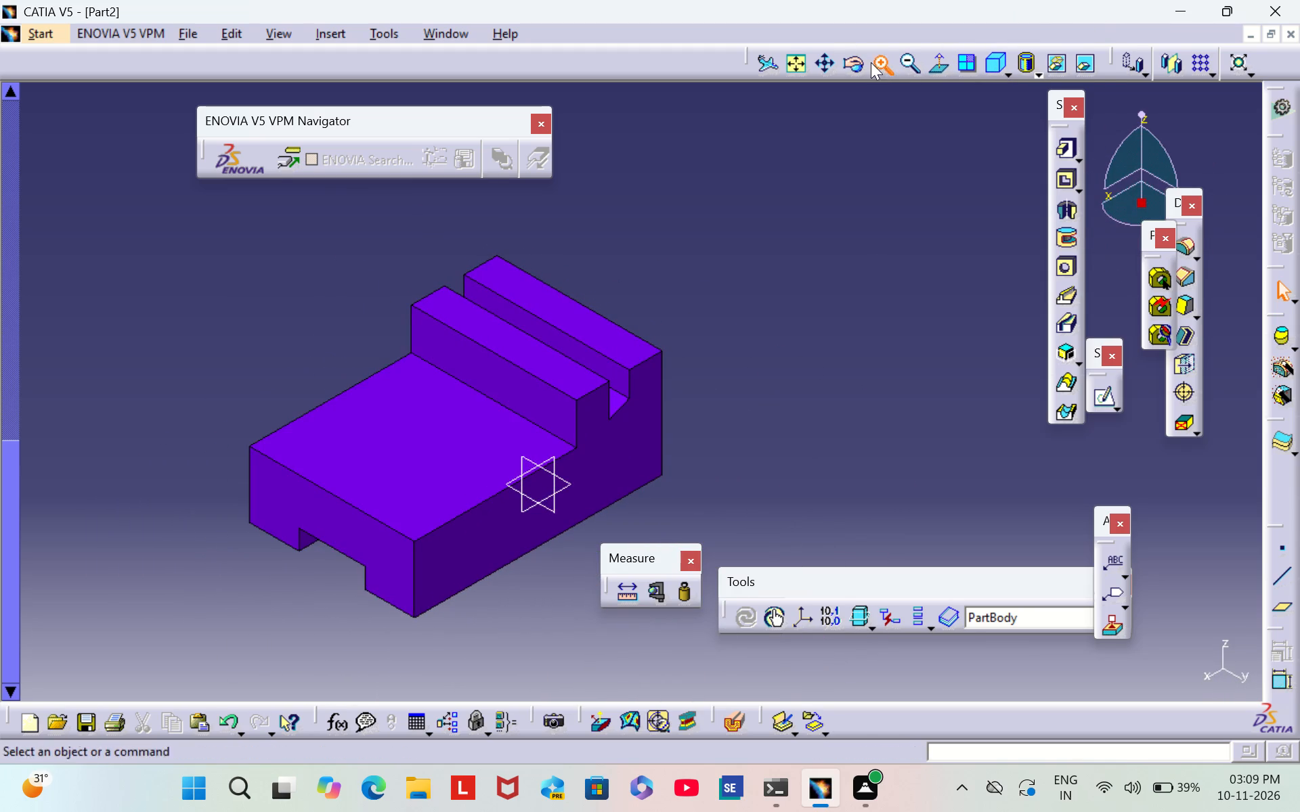
click(869, 62)
middle_drag(124, 355, 402, 356)
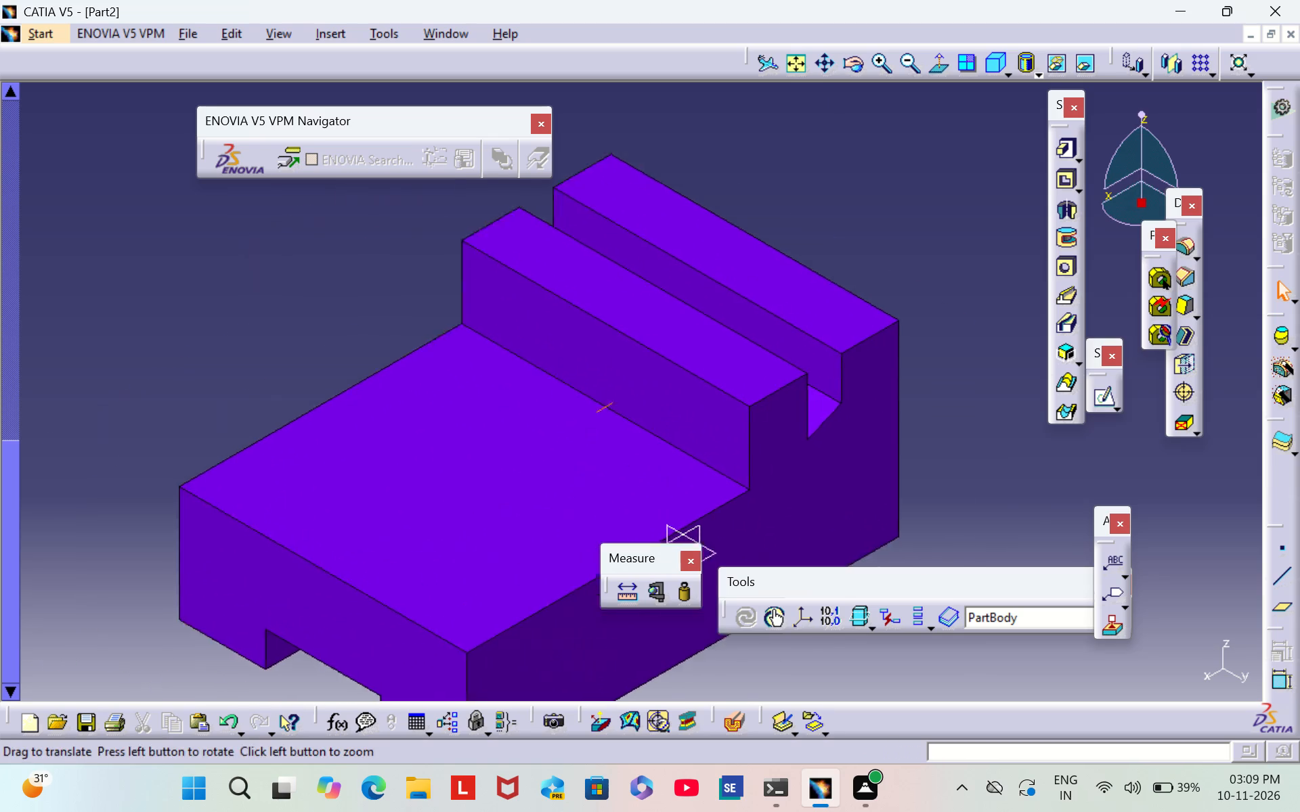
middle_drag(402, 356, 446, 281)
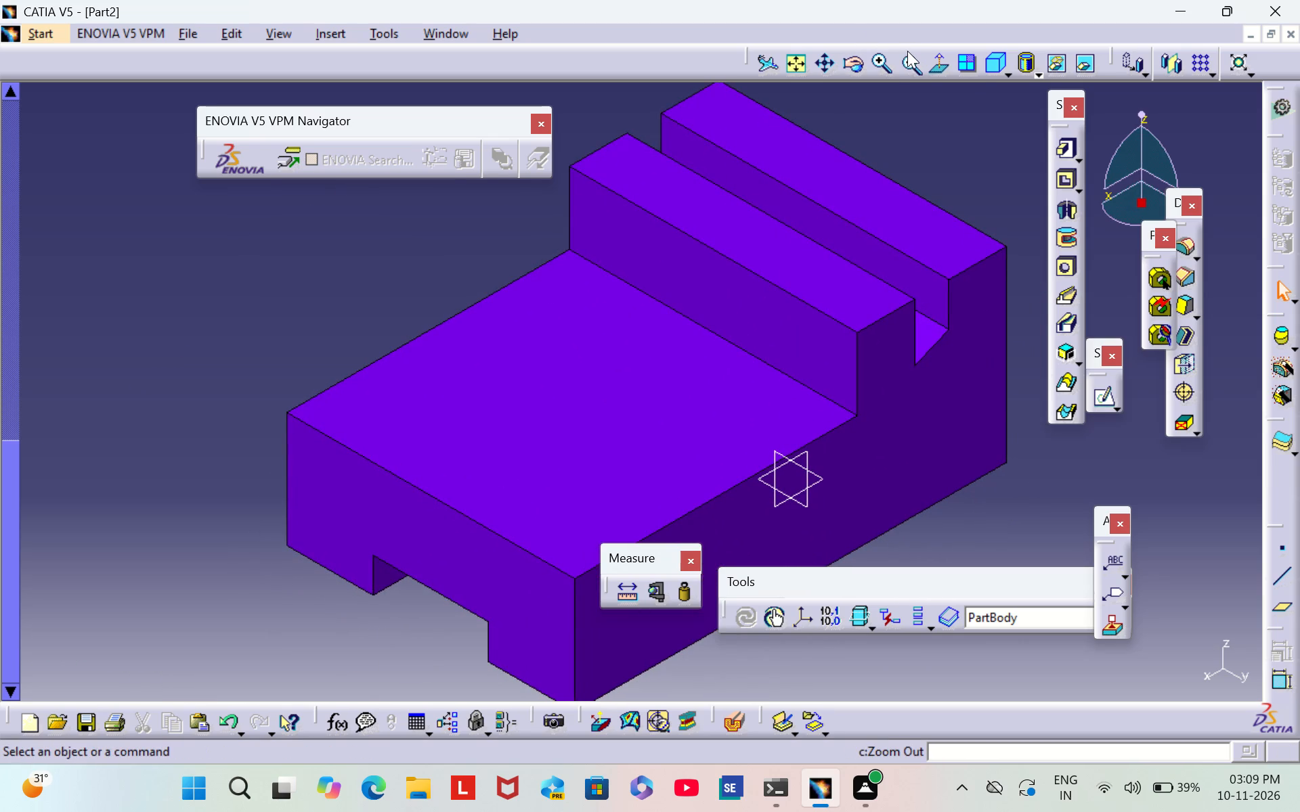
click(907, 51)
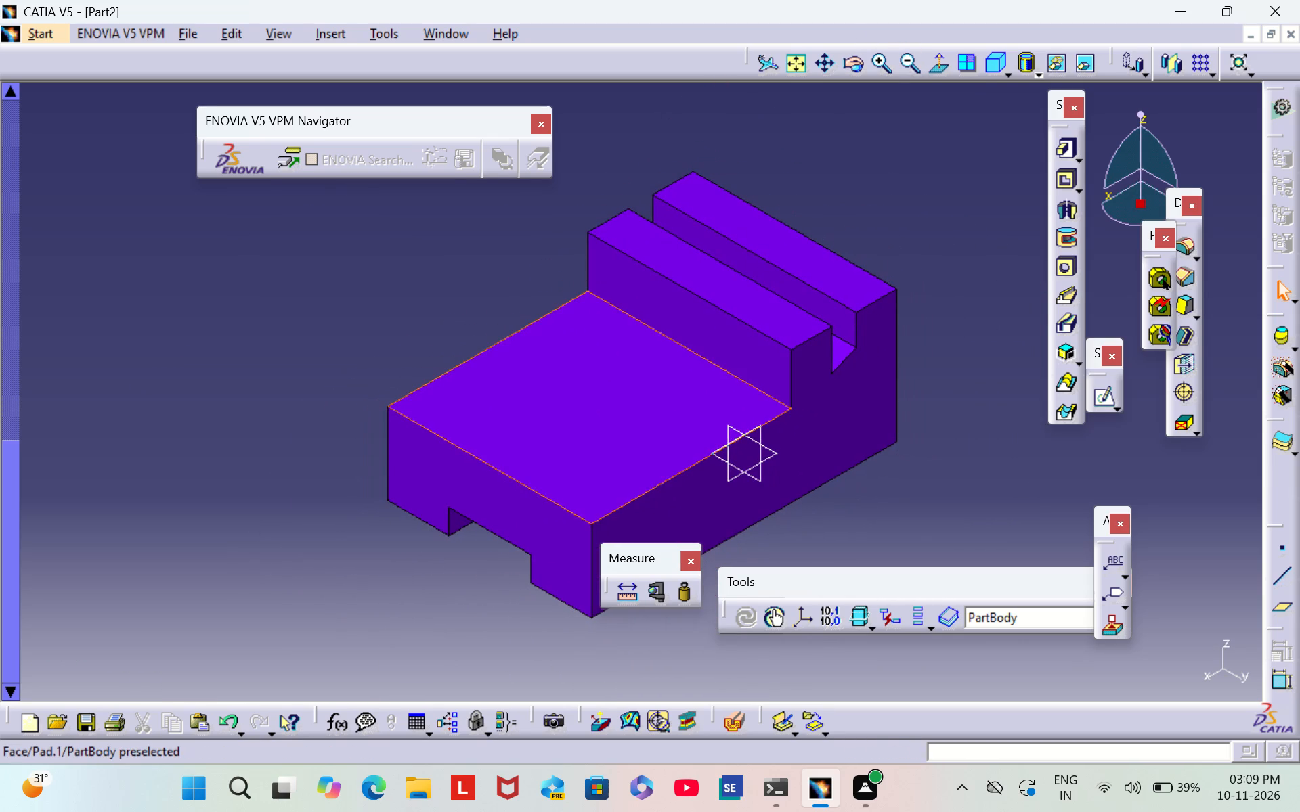
Apply a 2 mm edge fillet to the outer edge where the low top face meets the slotted end face.
right_click(486, 461)
click(1010, 242)
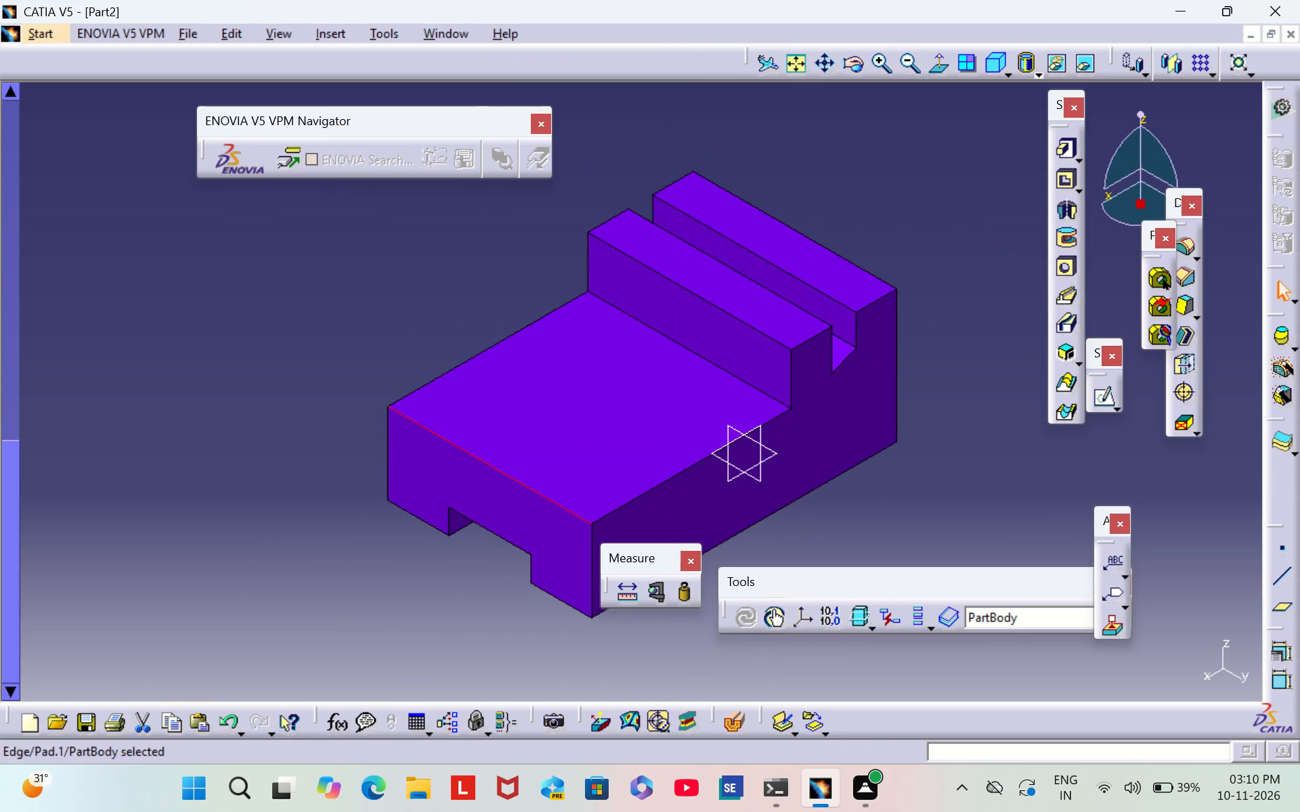
right_click(509, 476)
click(1188, 244)
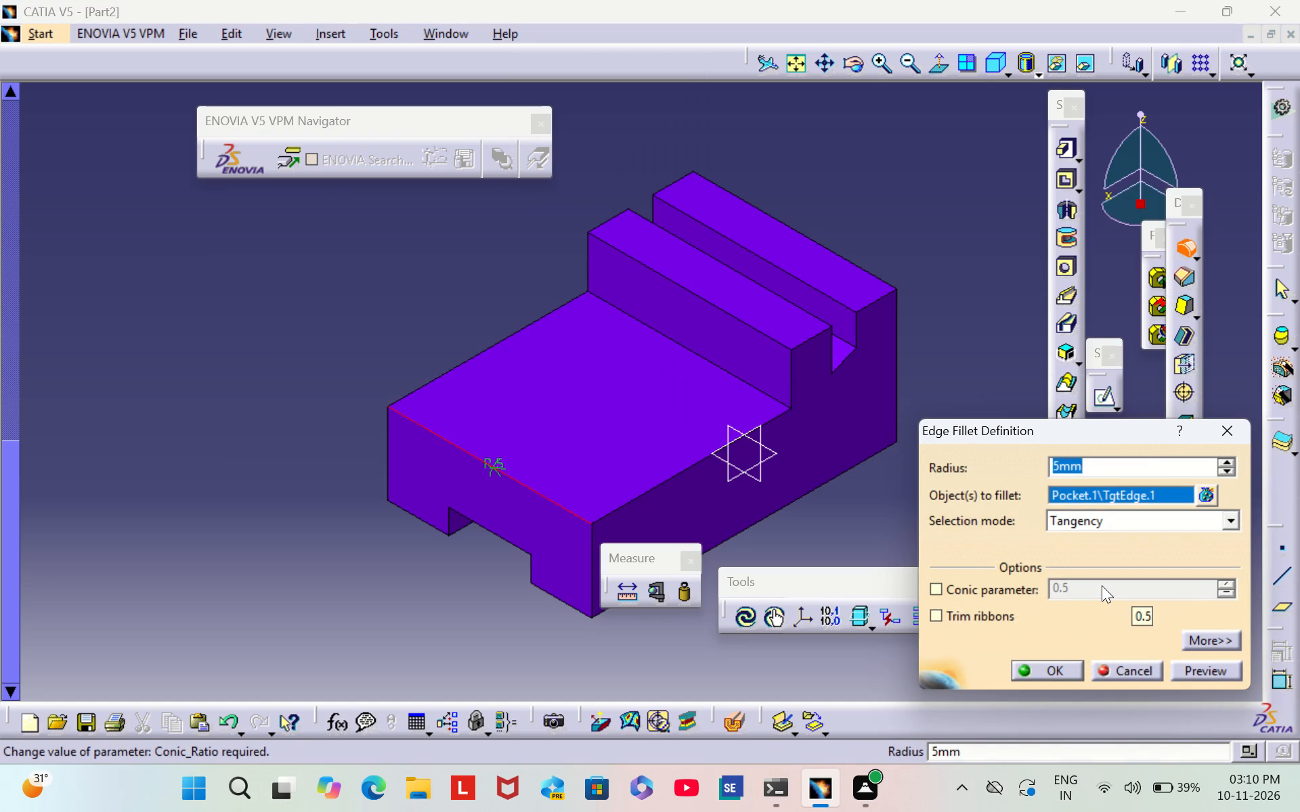
key(BackSpace)
key(2)
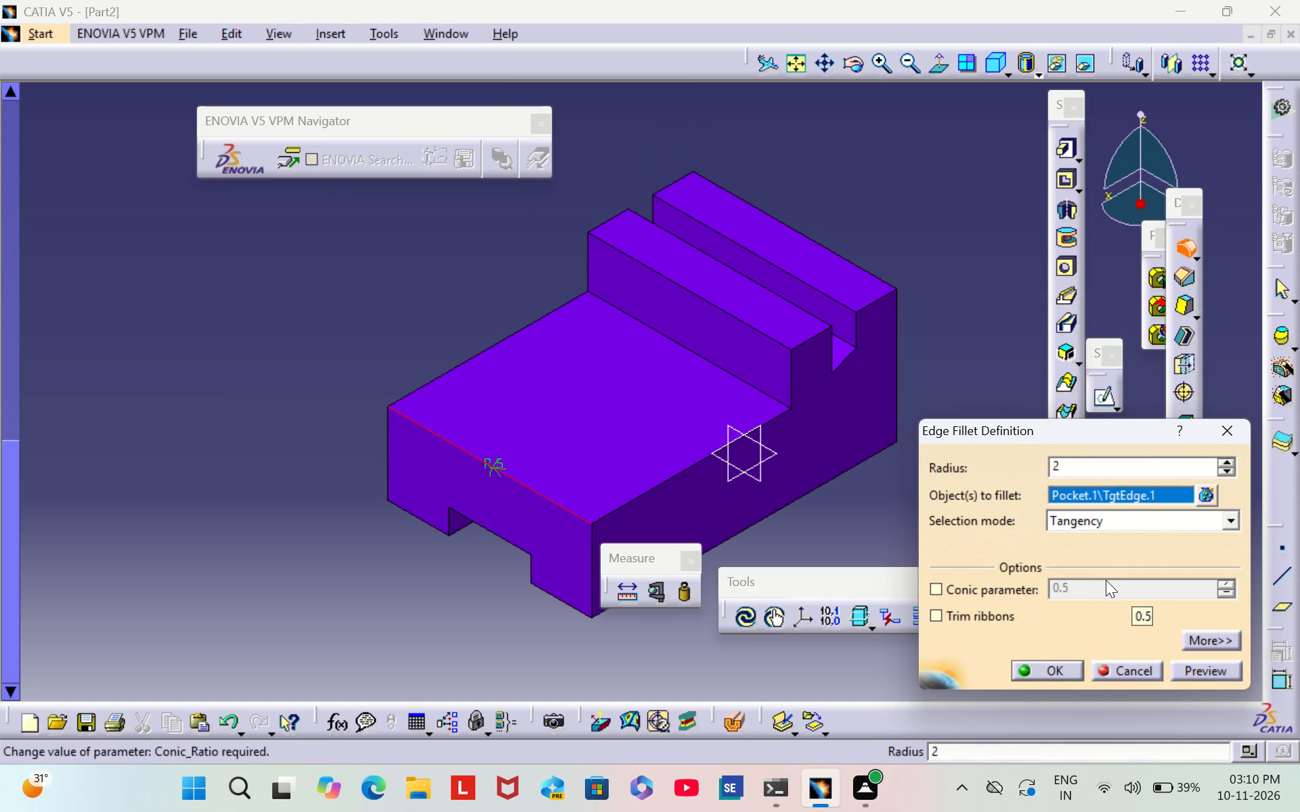
click(1049, 670)
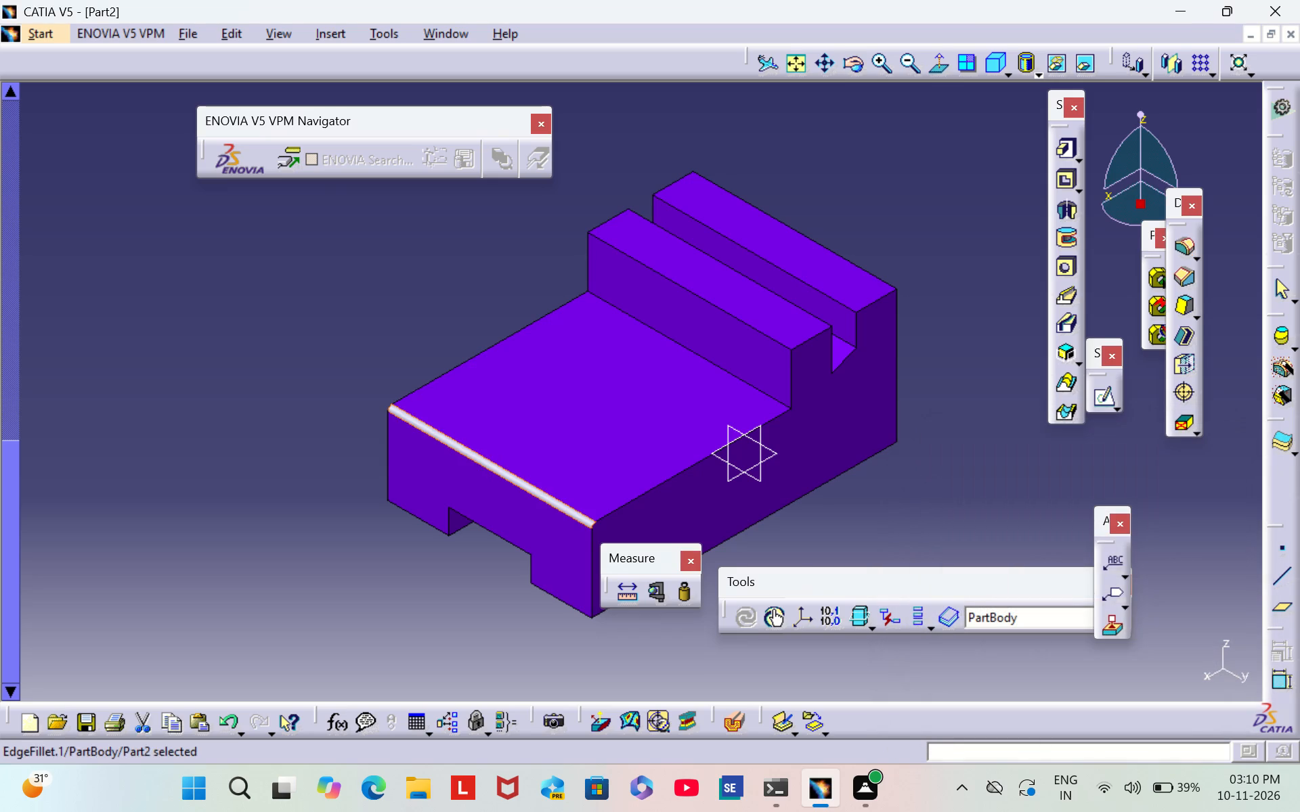
click(917, 461)
Start a 2 mm edge fillet on the step's riser face and the edges outlining the notched side face, including its rear and bottom edges.
click(1188, 242)
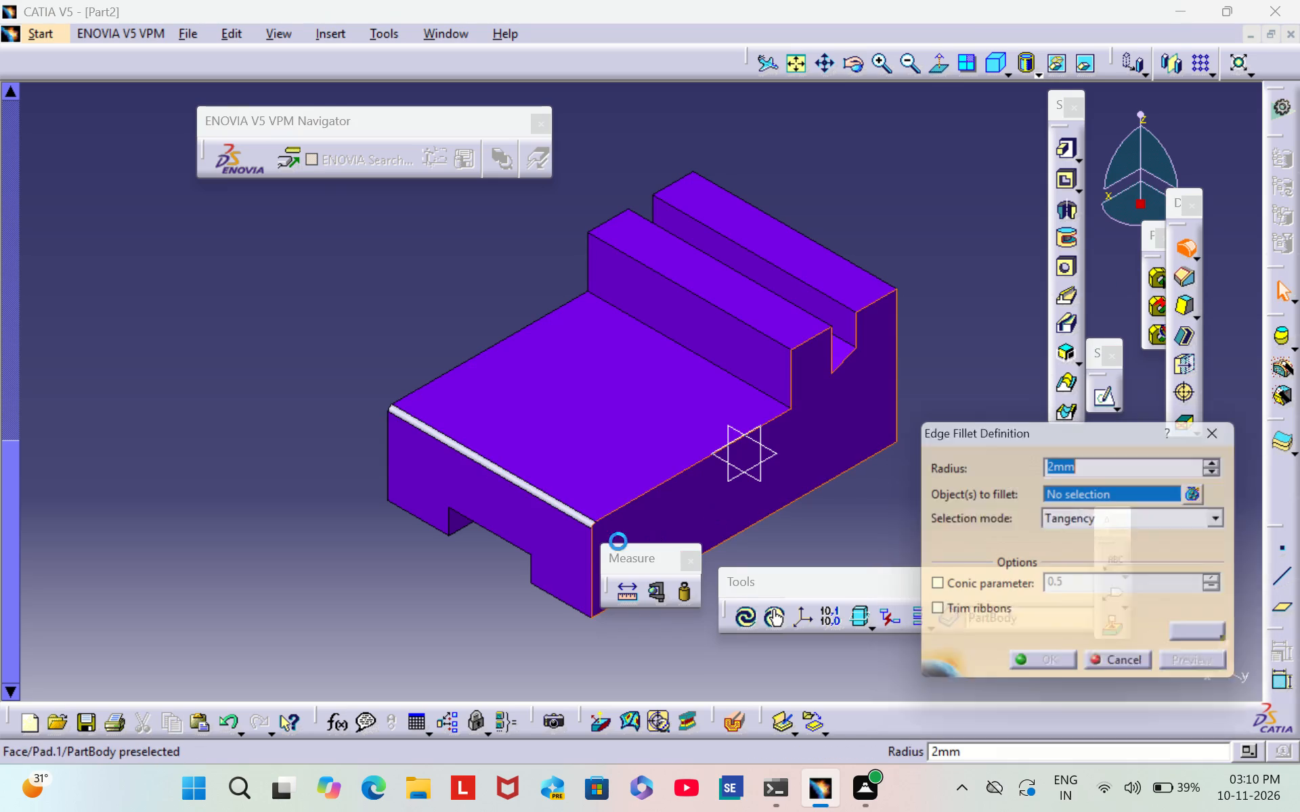
click(632, 500)
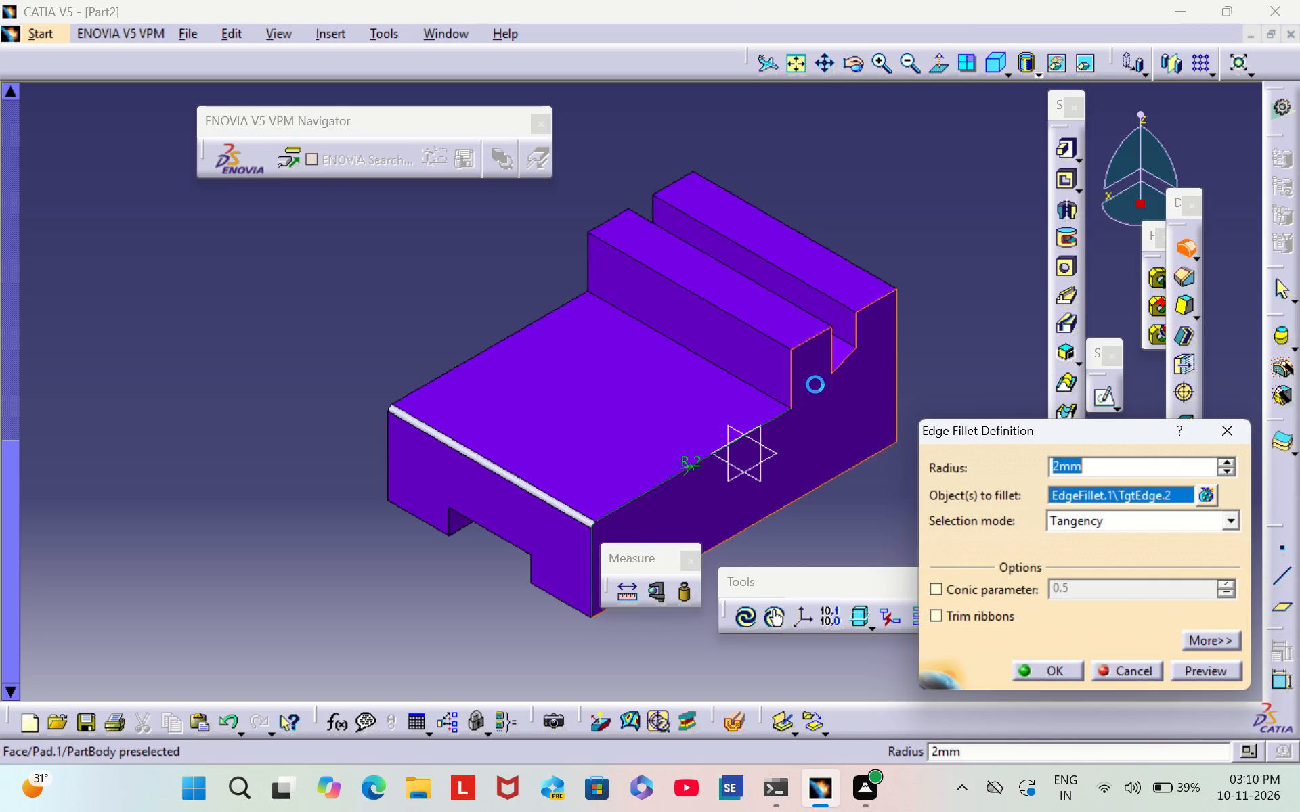
click(787, 376)
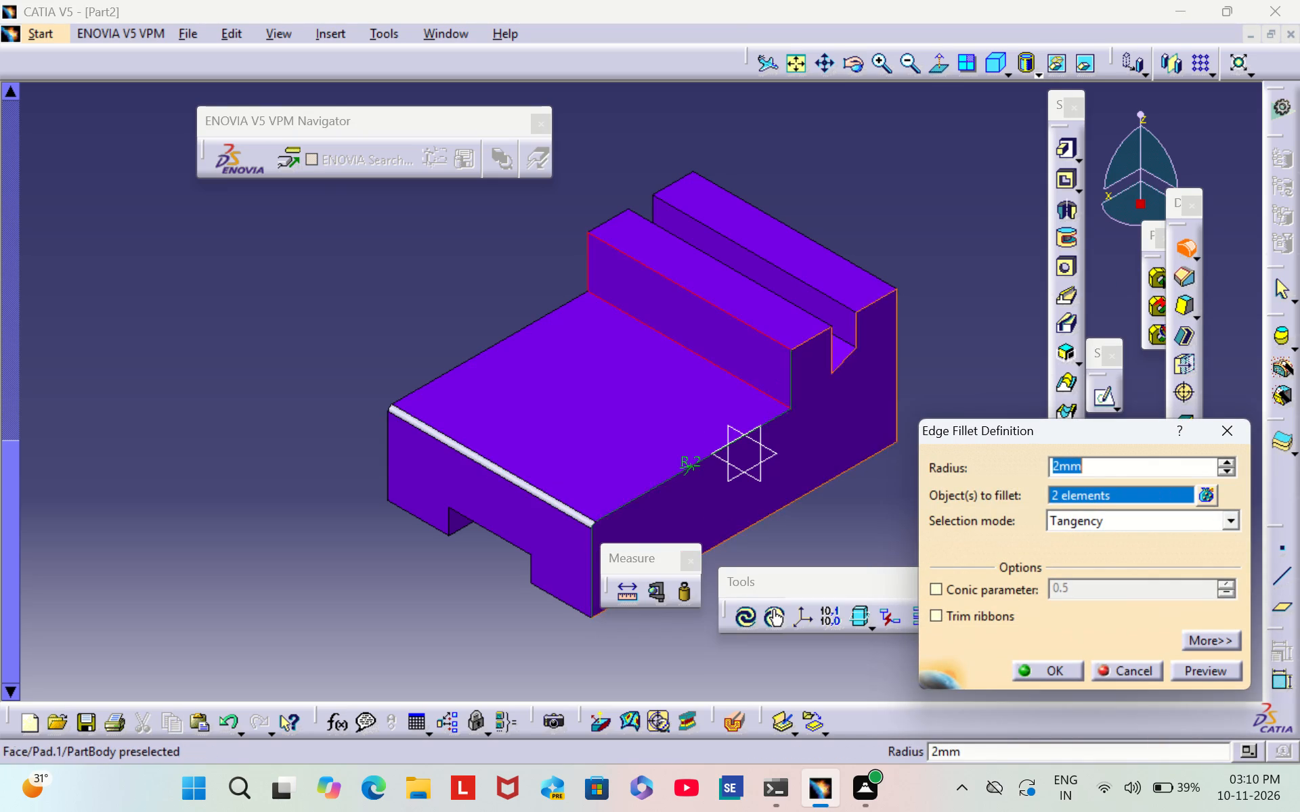
click(808, 342)
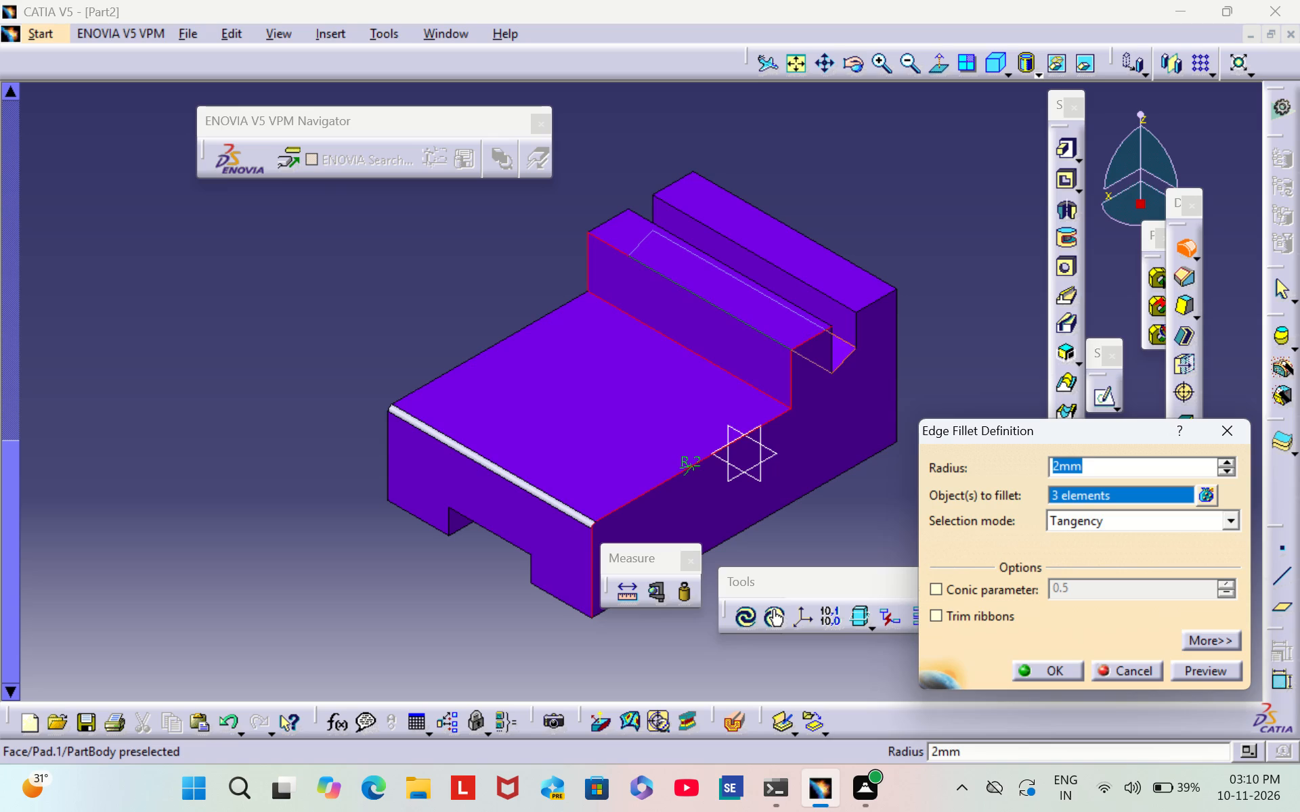
click(831, 357)
click(845, 353)
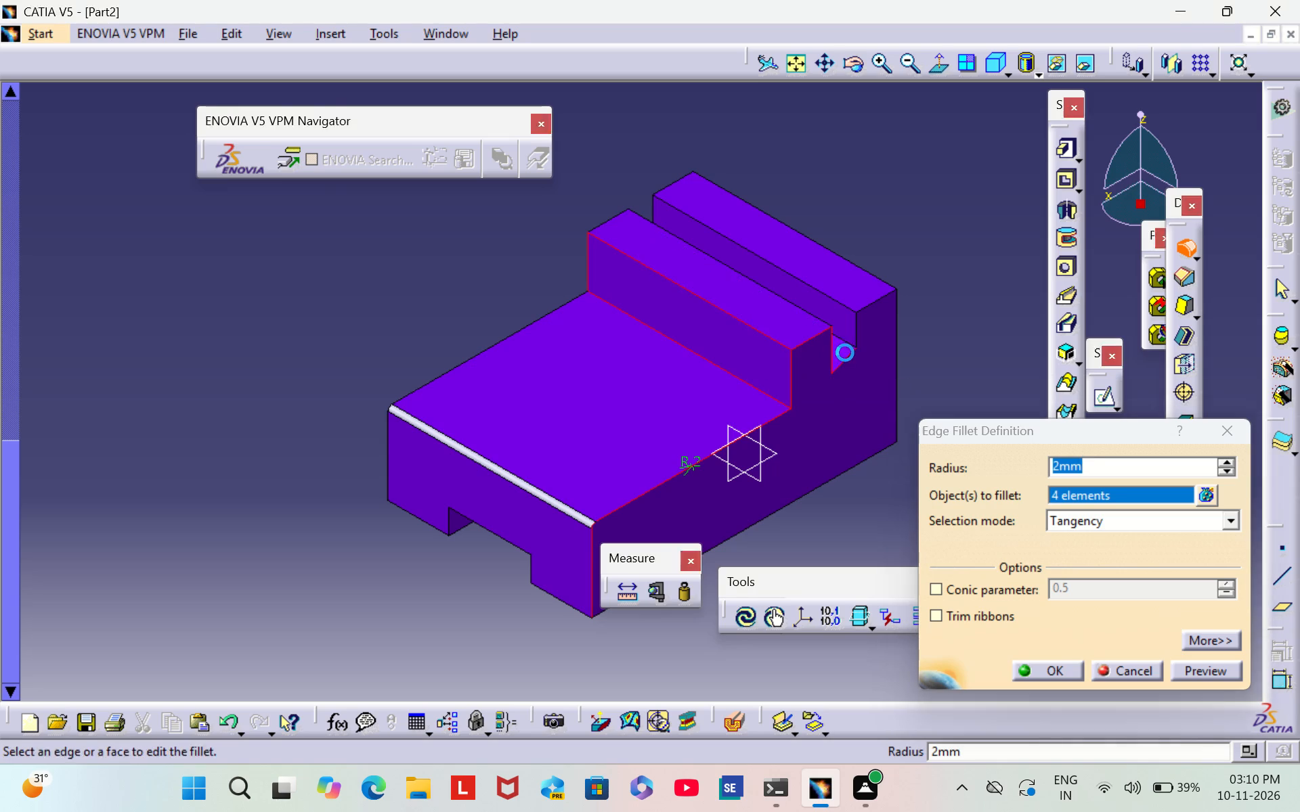
click(852, 338)
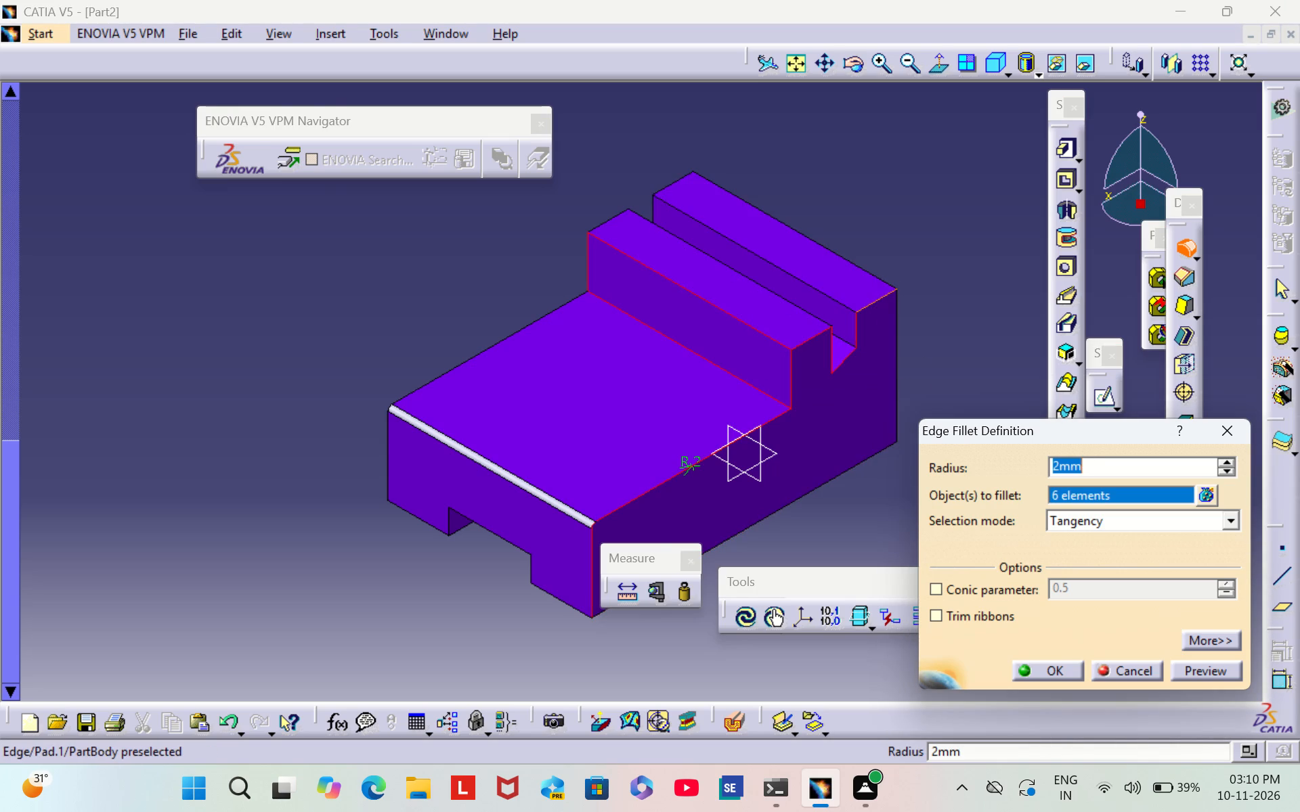
click(869, 306)
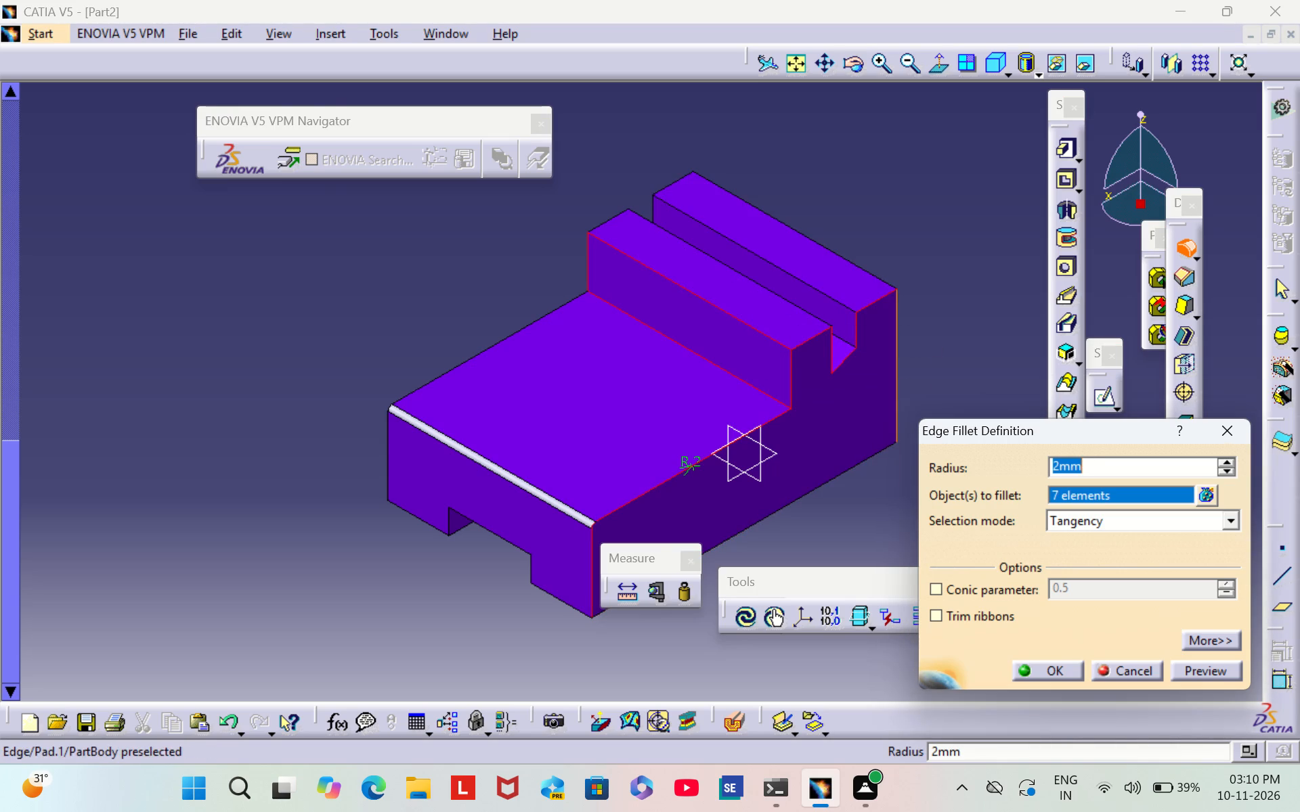
click(896, 377)
click(806, 493)
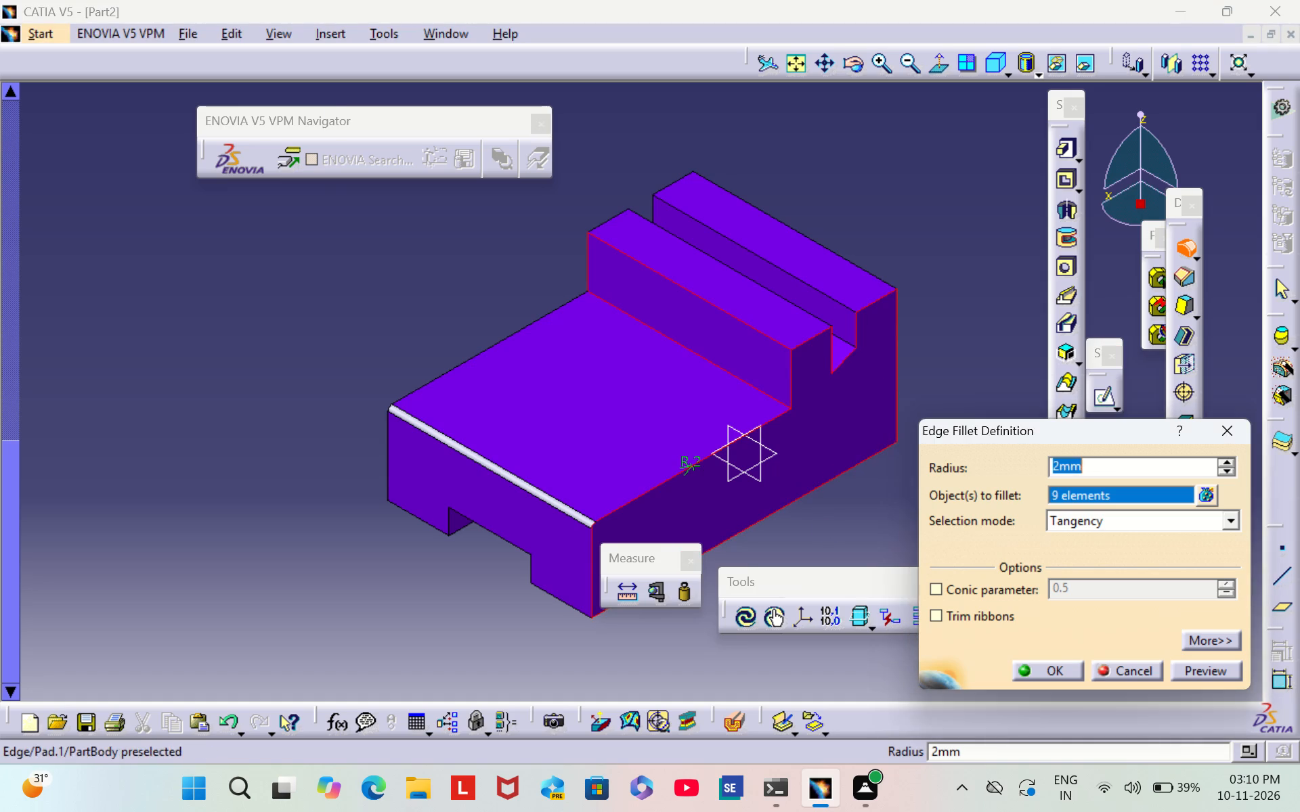
Add the notch's widthwise edges and the block's rear top edge to the 2 mm fillet selection.
scroll(831, 535, down, 1)
middle_drag(831, 535, 861, 427)
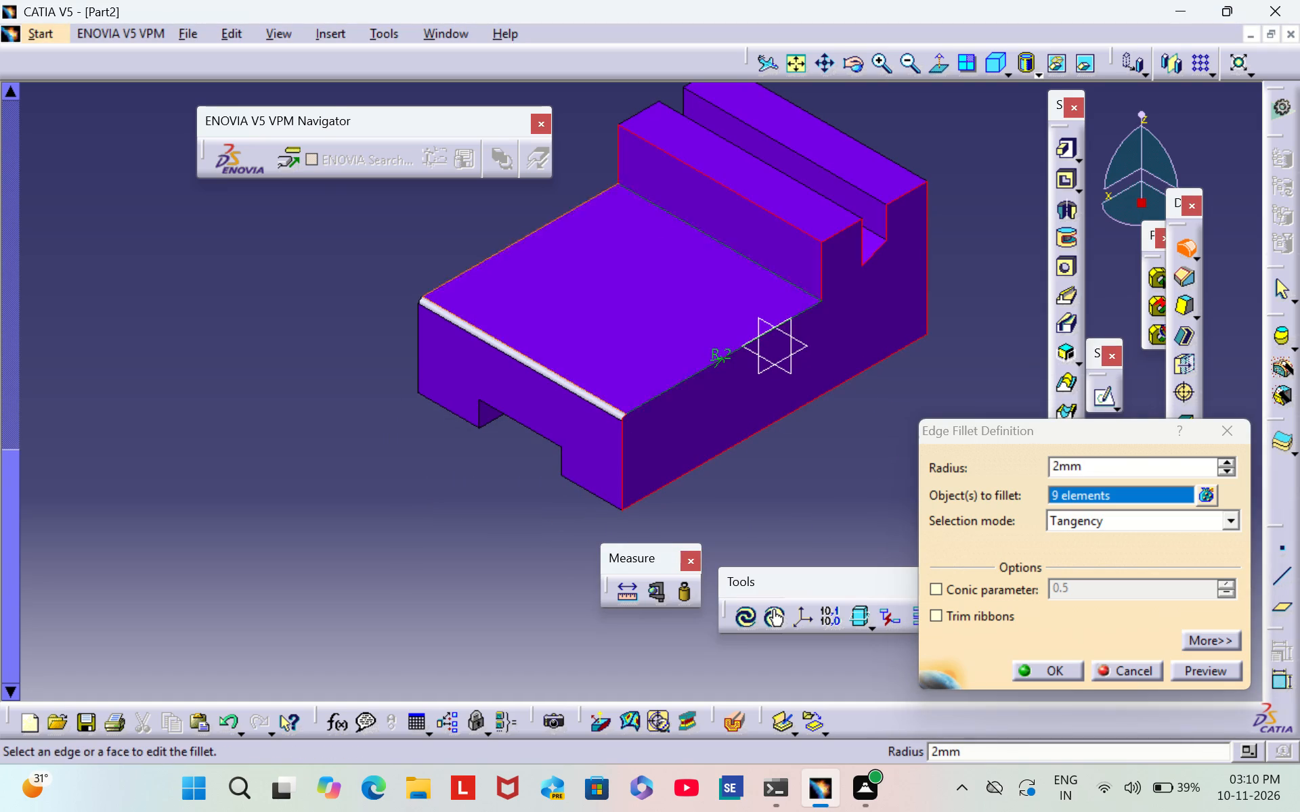
middle_drag(585, 271, 312, 497)
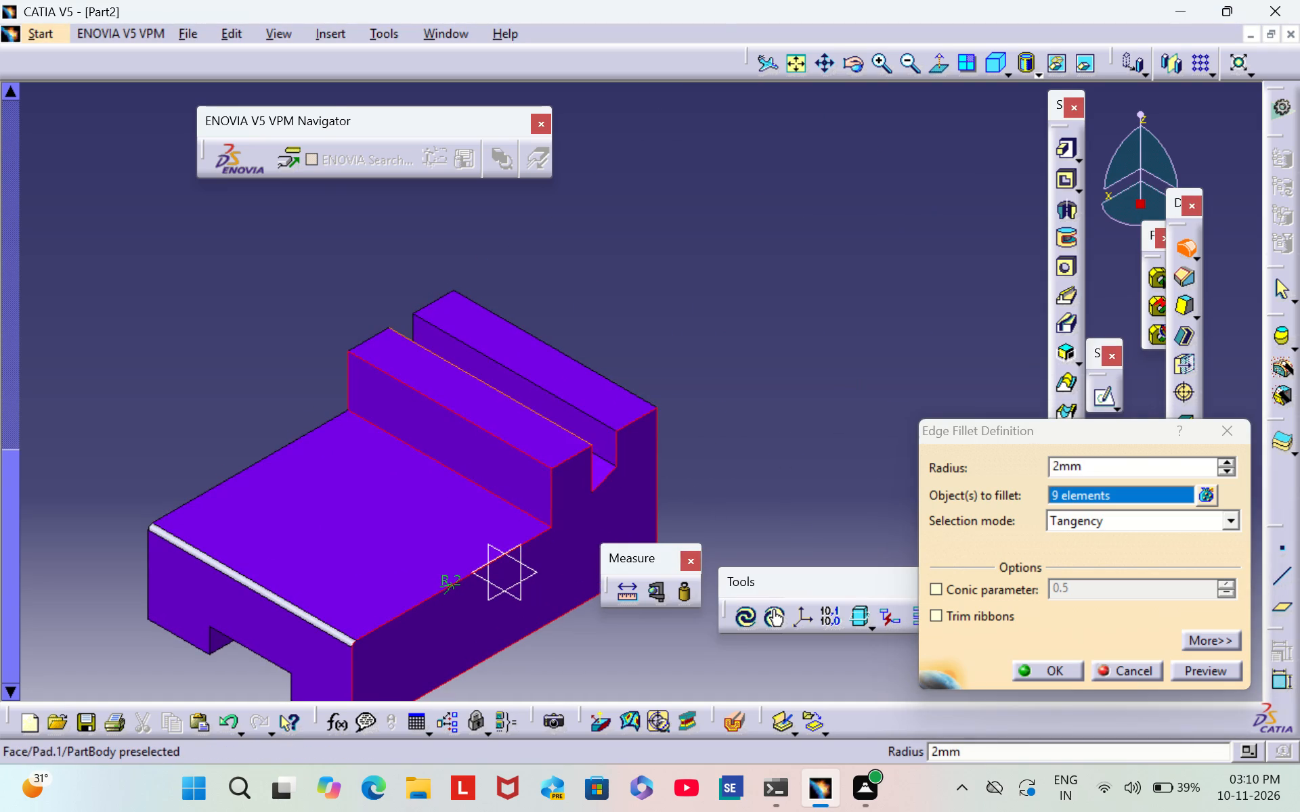
right_click(508, 395)
click(643, 327)
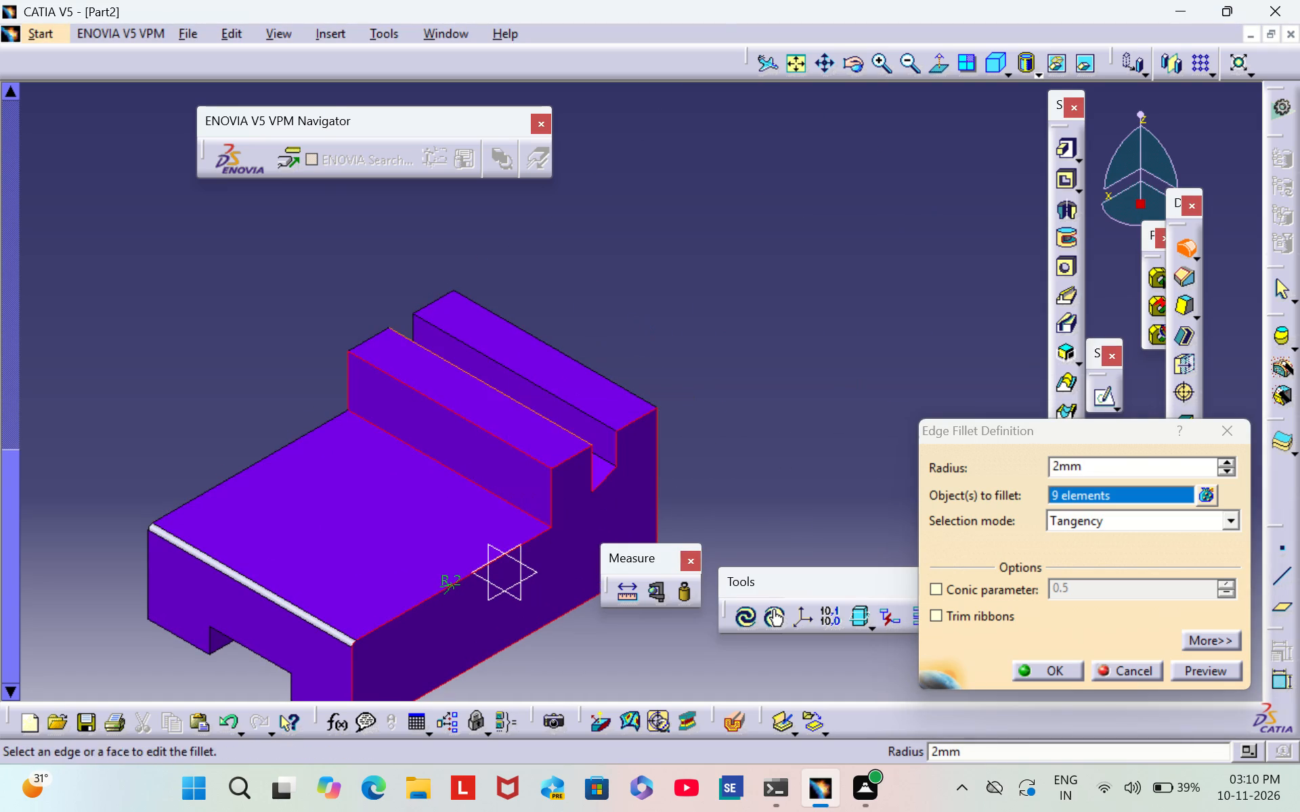
right_click(513, 403)
click(578, 363)
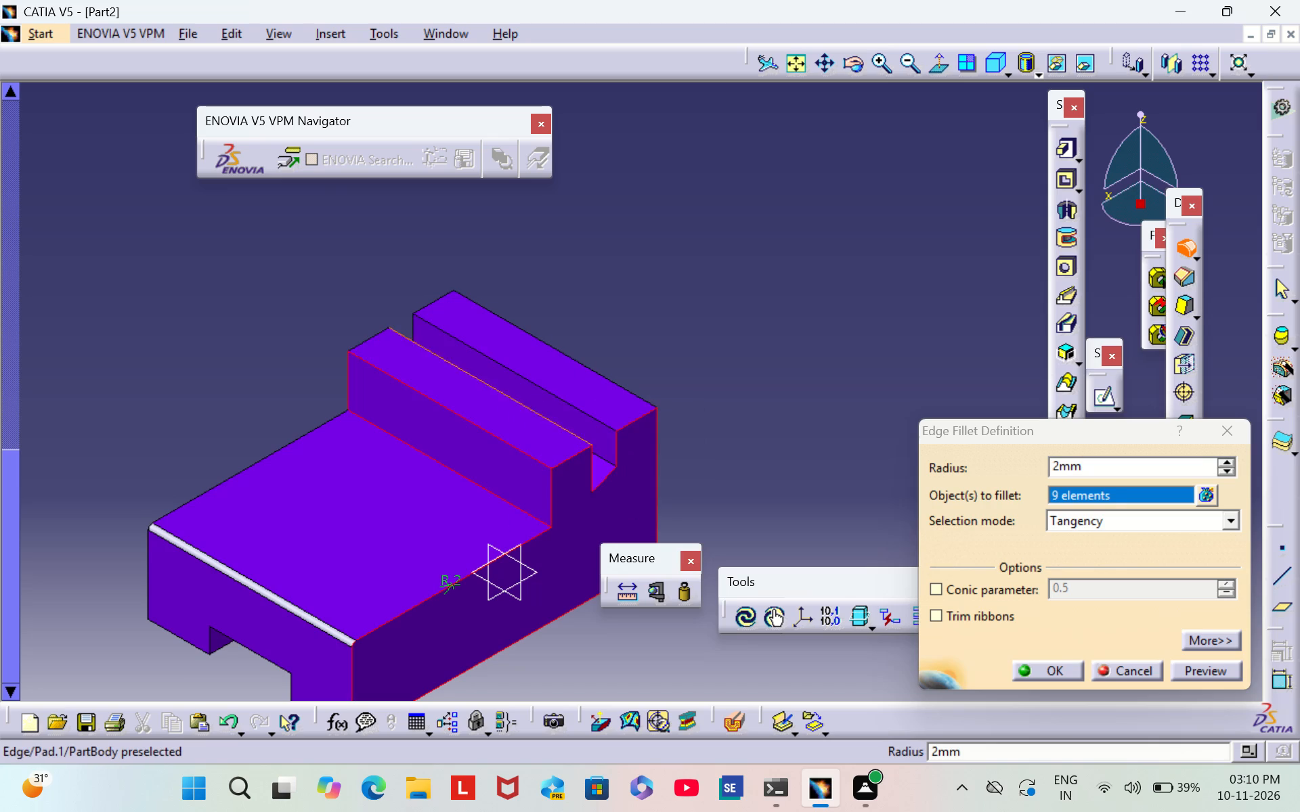
click(520, 404)
click(549, 389)
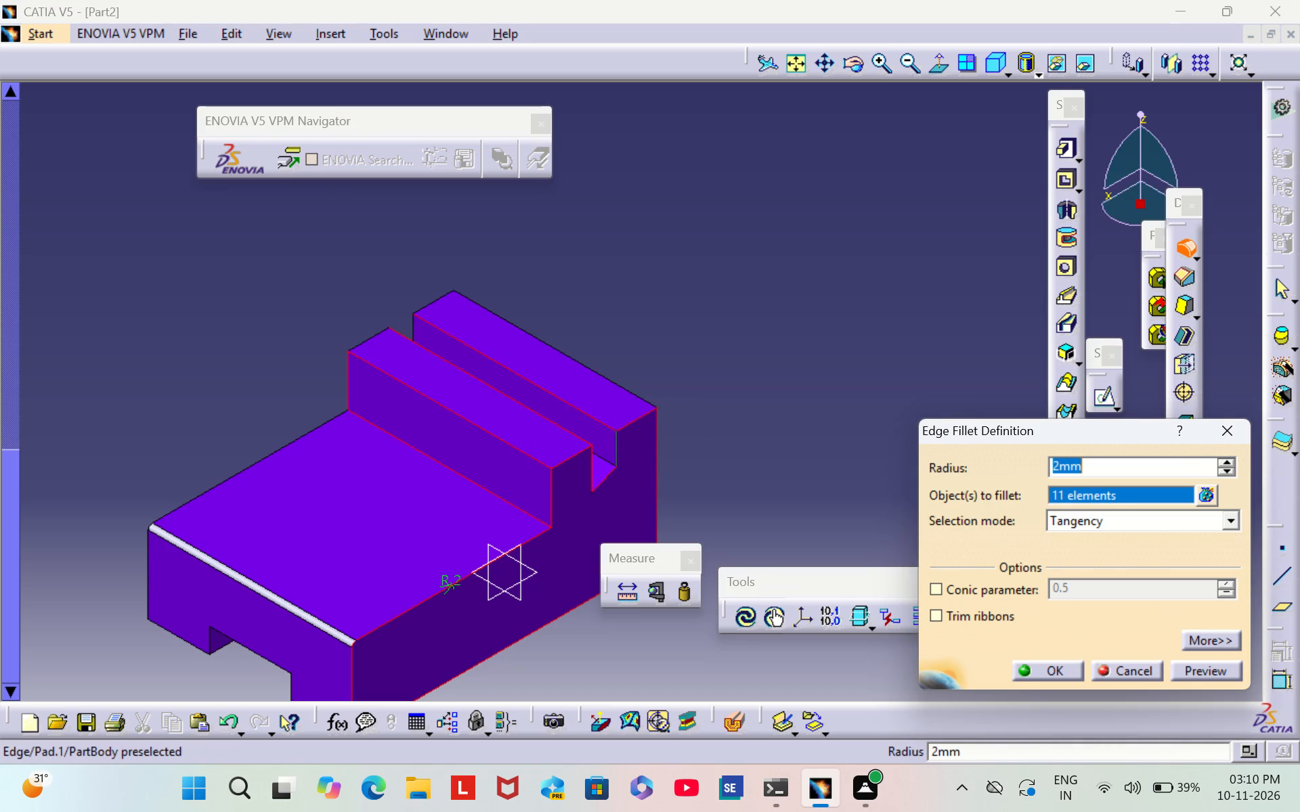
click(603, 457)
click(634, 390)
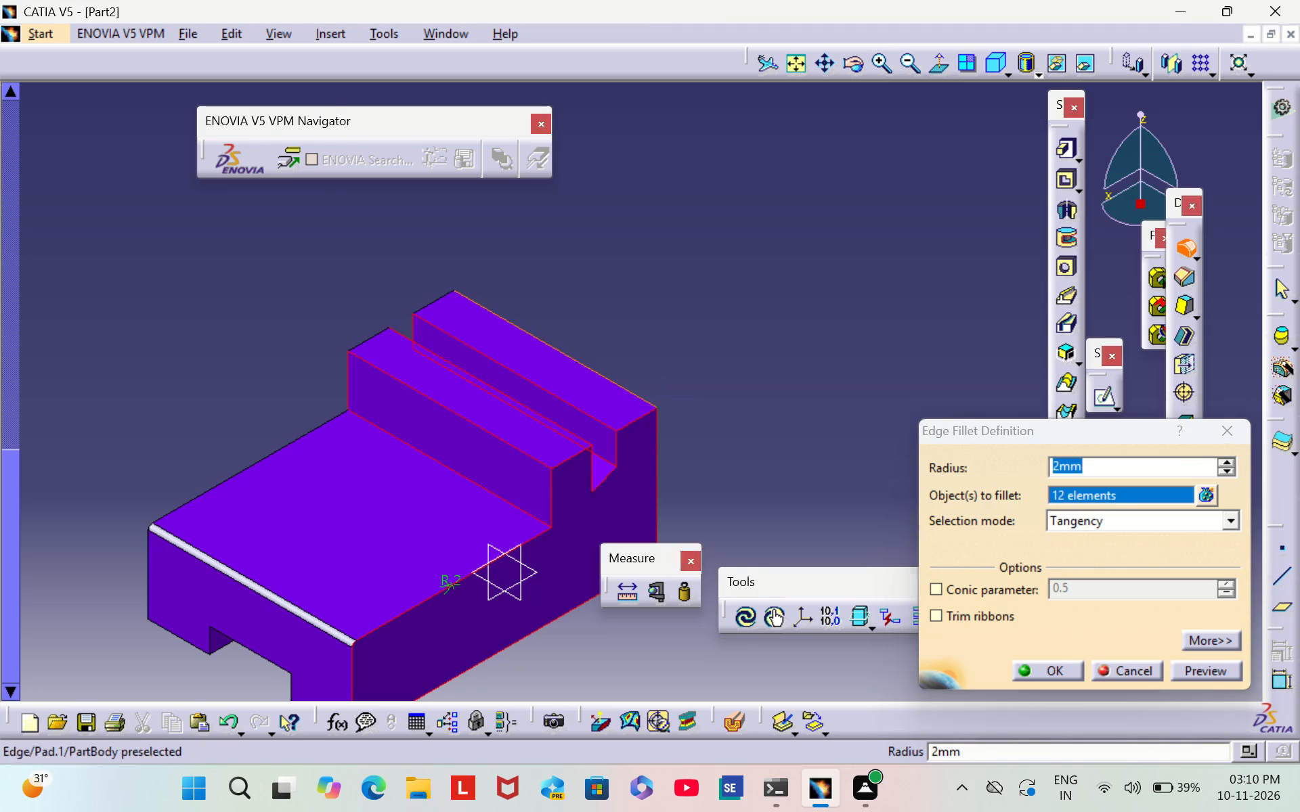
On the opposite side face, add the rear vertical edge, the rear ridge's top edge and the notch's bottom edge to the fillet.
scroll(318, 390, down, 1)
middle_drag(317, 390, 733, 490)
right_drag(321, 392, 733, 490)
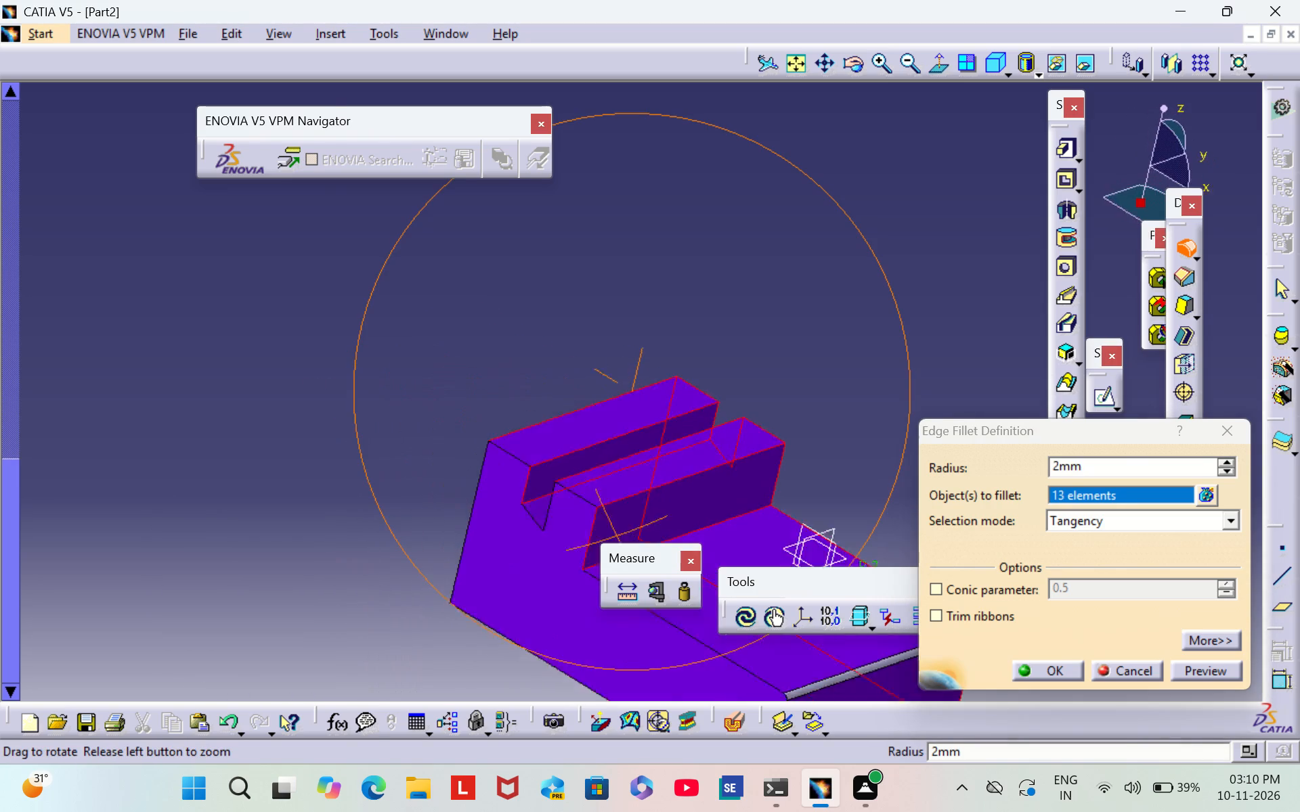
right_drag(733, 490, 786, 477)
middle_drag(733, 490, 787, 476)
scroll(475, 490, down, 1)
middle_drag(475, 490, 544, 307)
middle_click(546, 301)
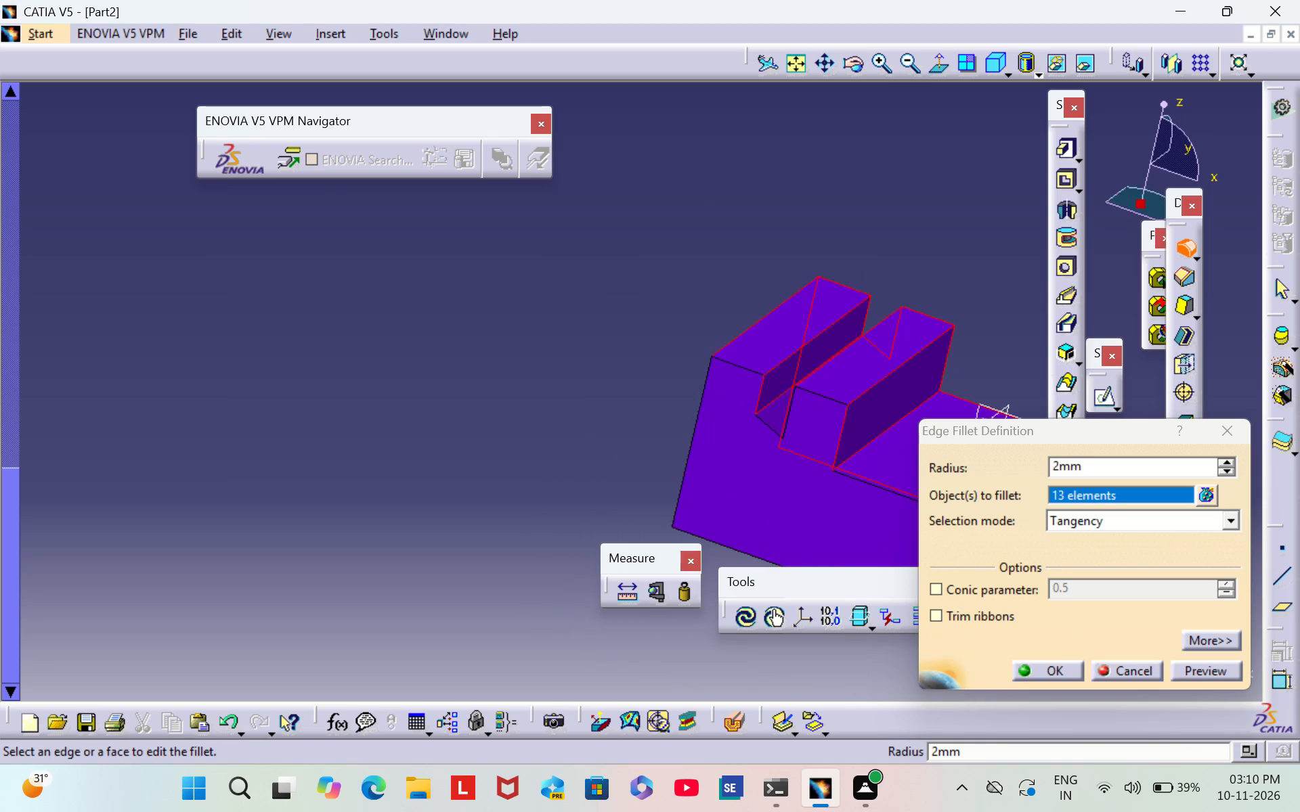
middle_drag(574, 466, 442, 392)
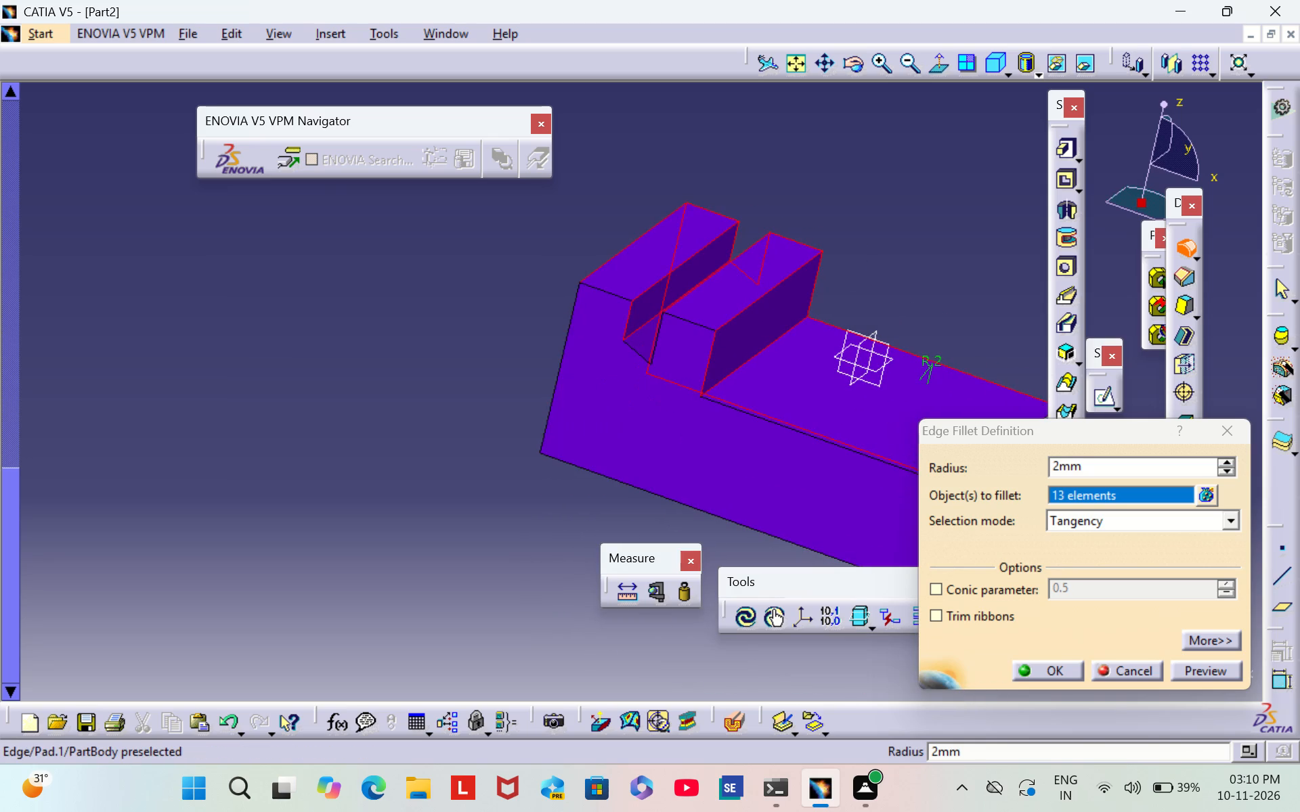
click(561, 350)
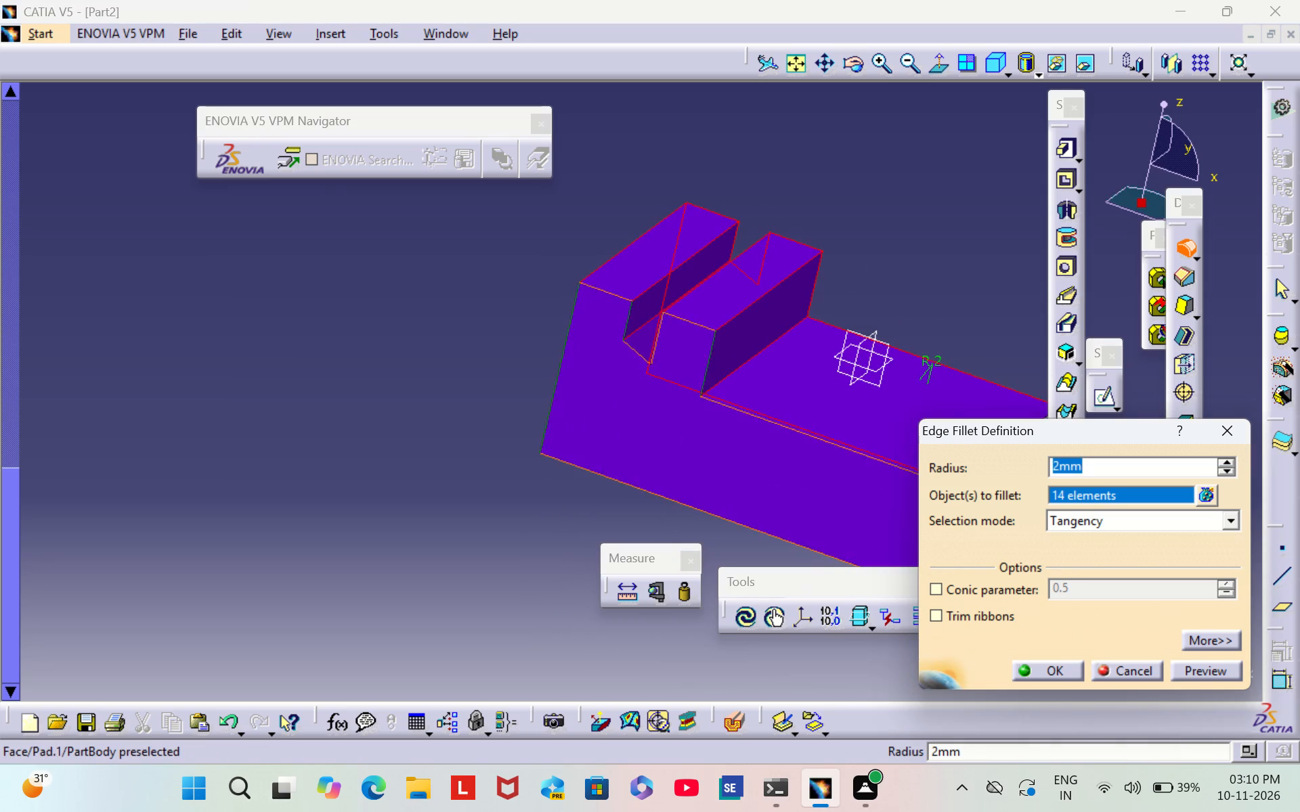
click(603, 289)
click(641, 356)
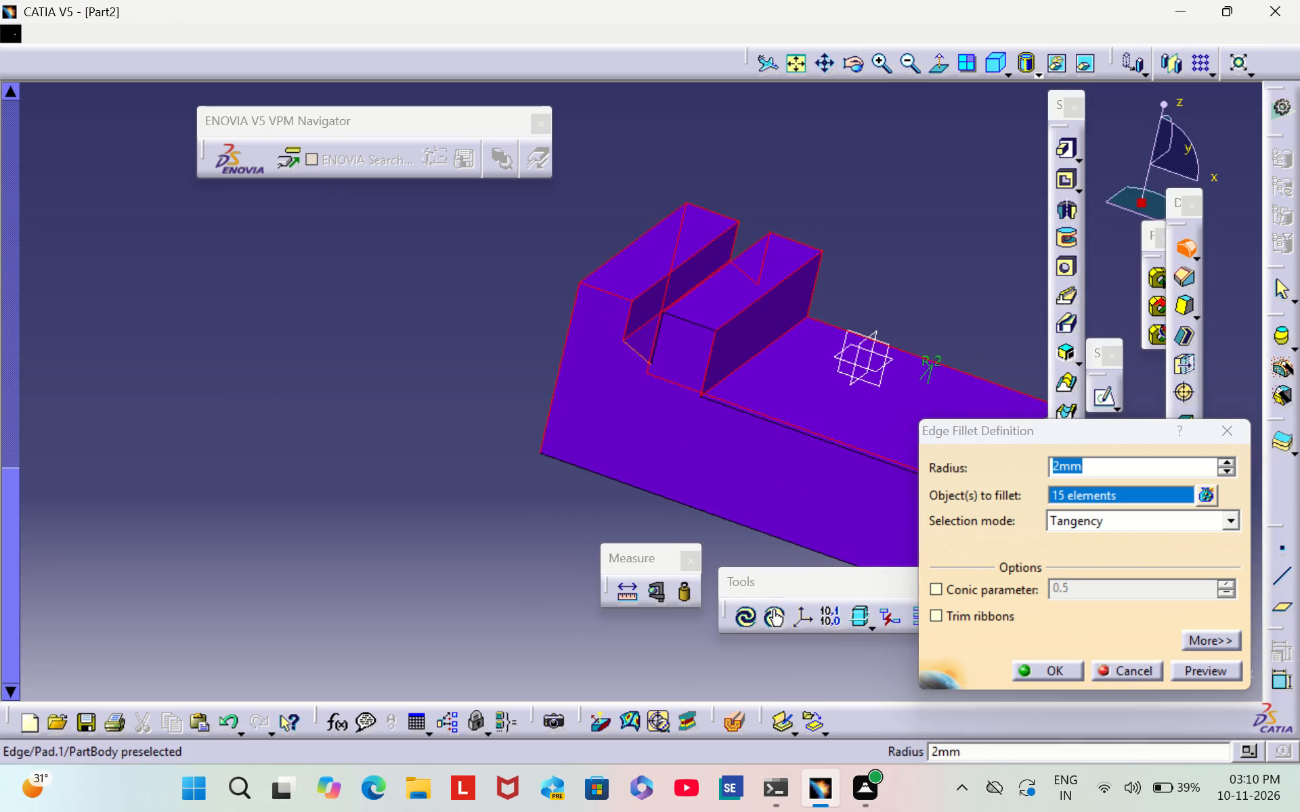
Add that side face's front ridge top edge, adjoining notch wall edge and long bottom edge to the fillet.
middle_drag(461, 493, 377, 503)
scroll(461, 493, down, 1)
right_drag(461, 492, 377, 503)
middle_click(377, 503)
middle_drag(810, 315, 198, 524)
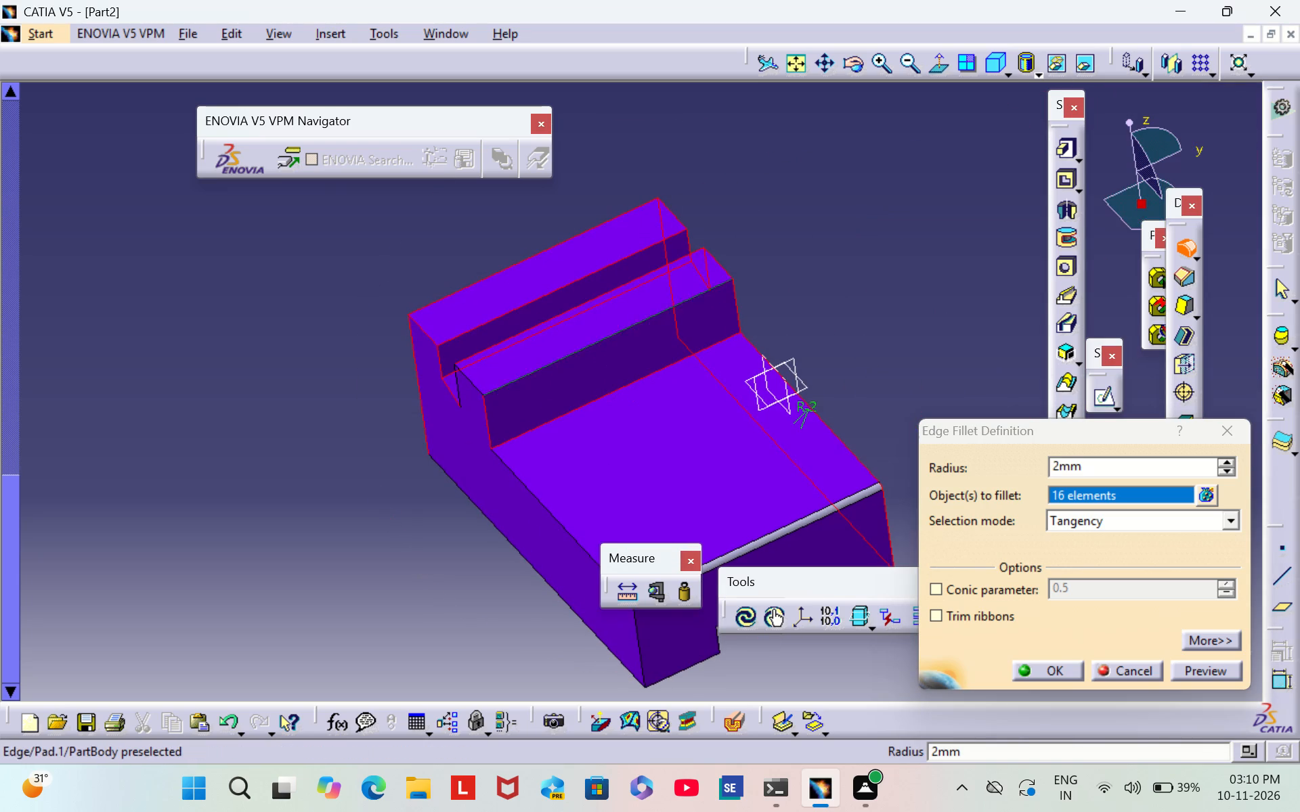
click(467, 380)
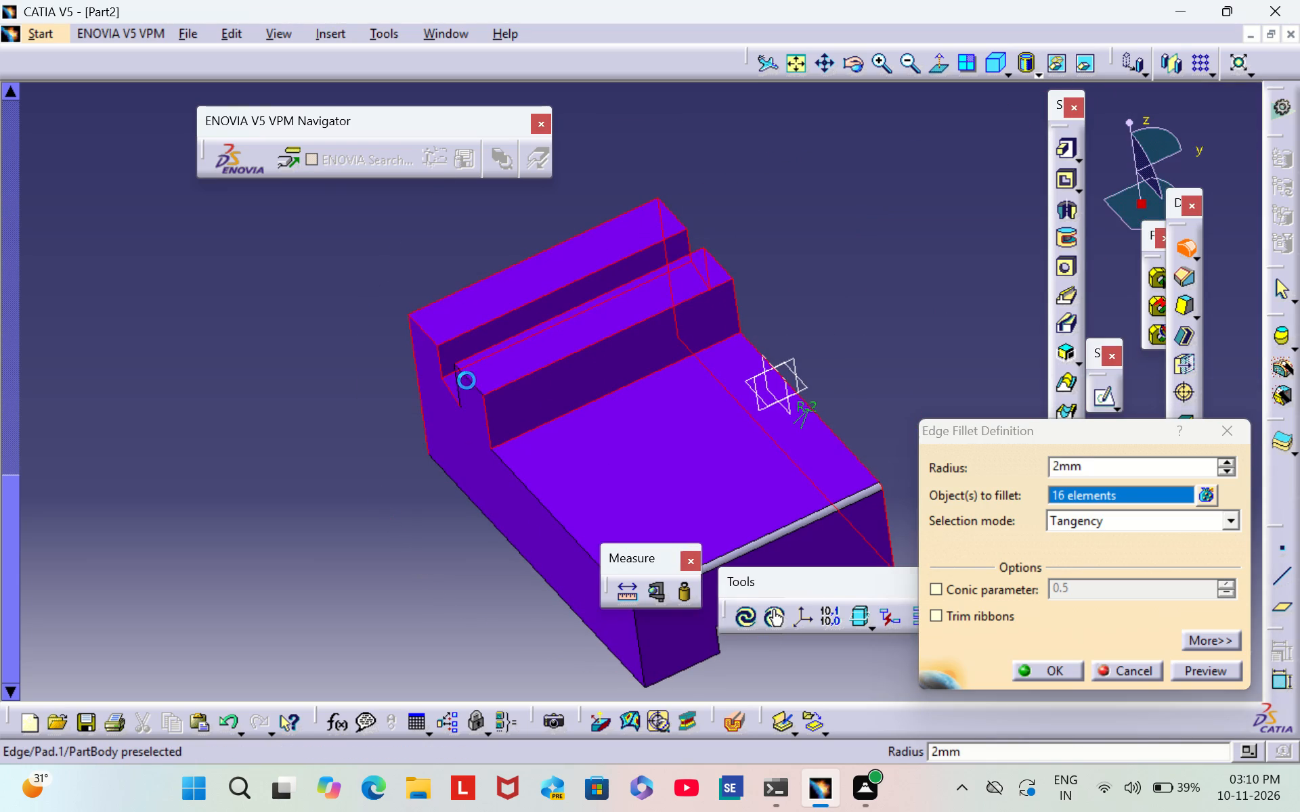
click(458, 386)
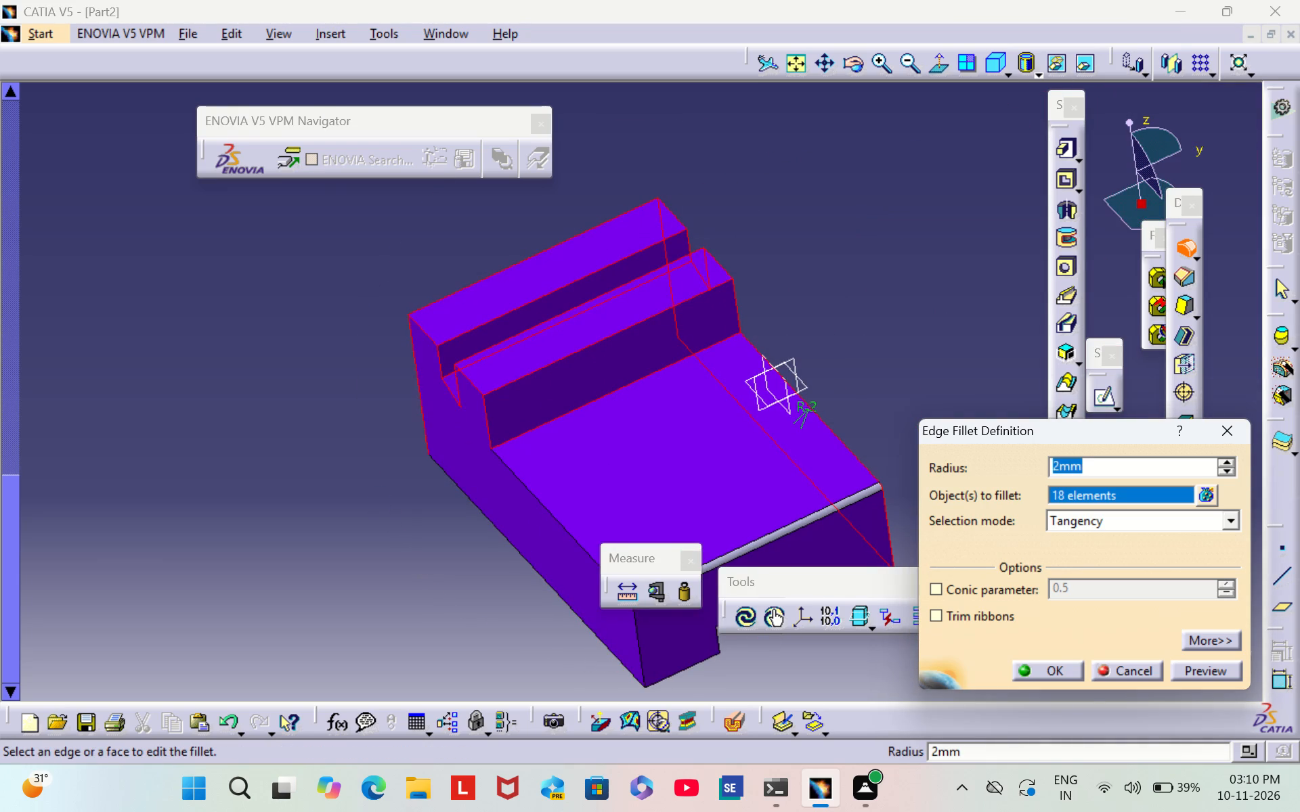
click(469, 498)
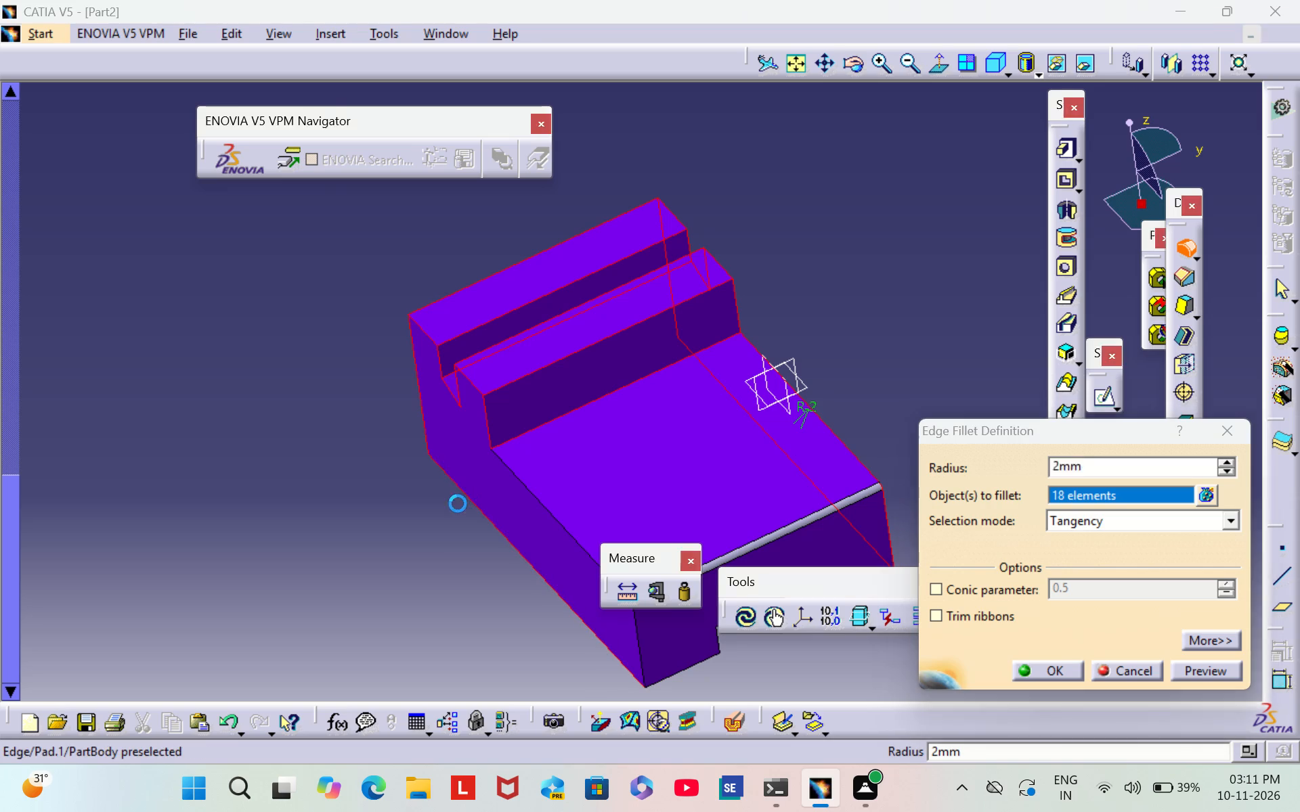
Add the slotted end face's two bottom edges and the slot's side and upper profile edges to the fillet.
middle_drag(436, 574, 344, 412)
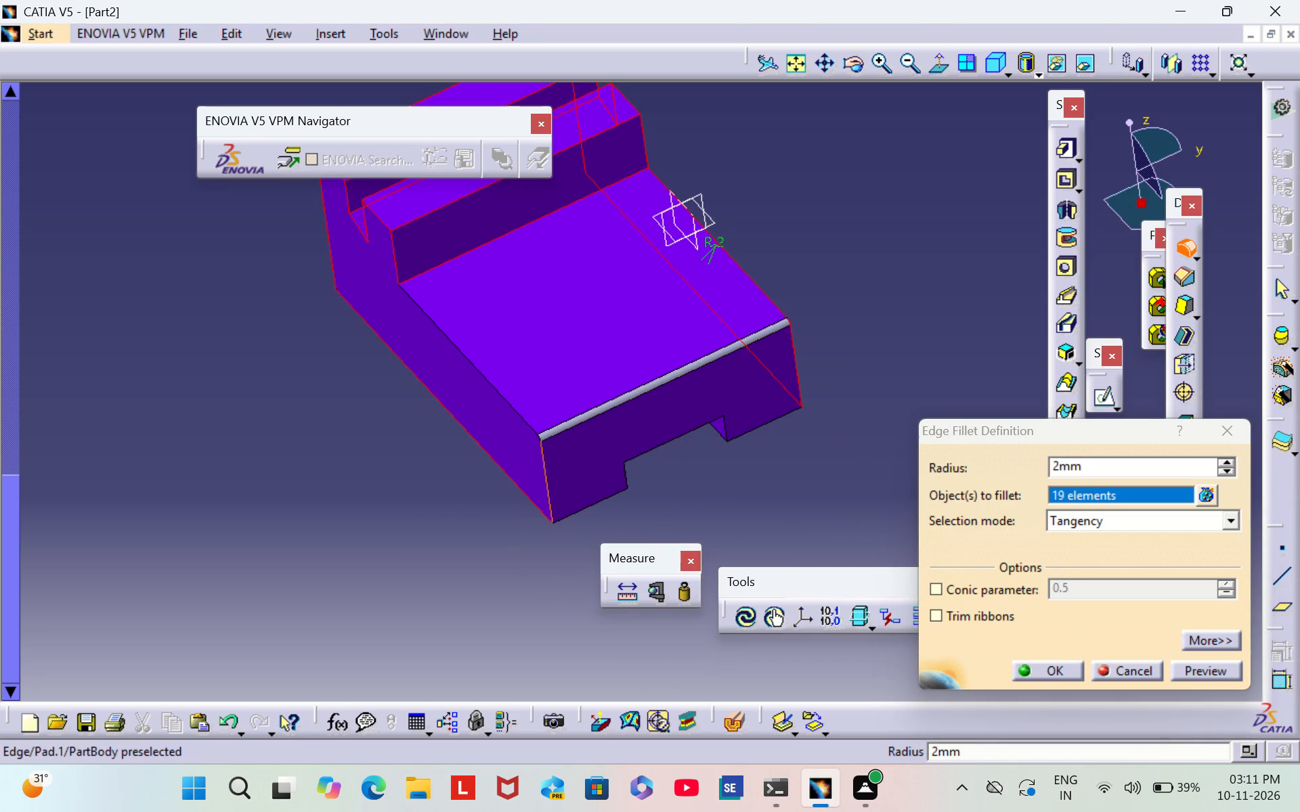
click(545, 480)
click(493, 384)
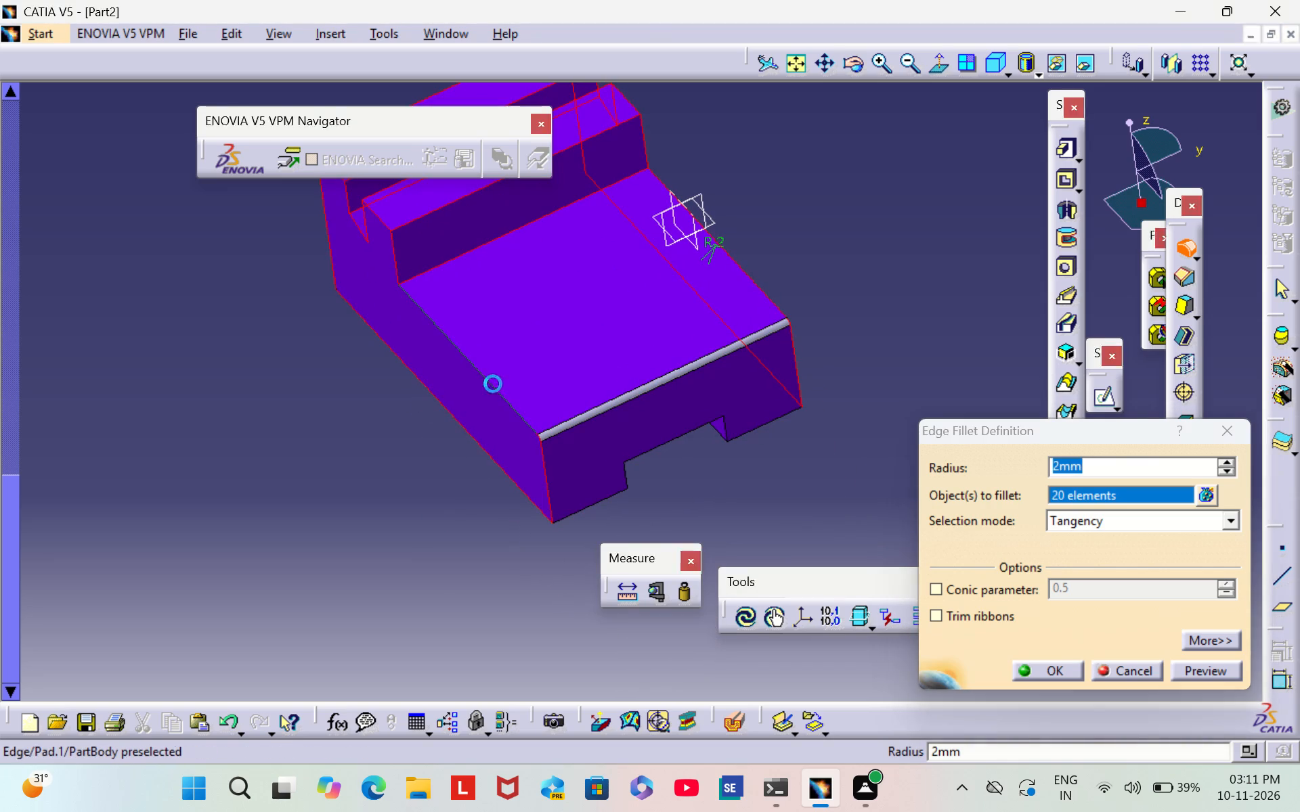
click(592, 504)
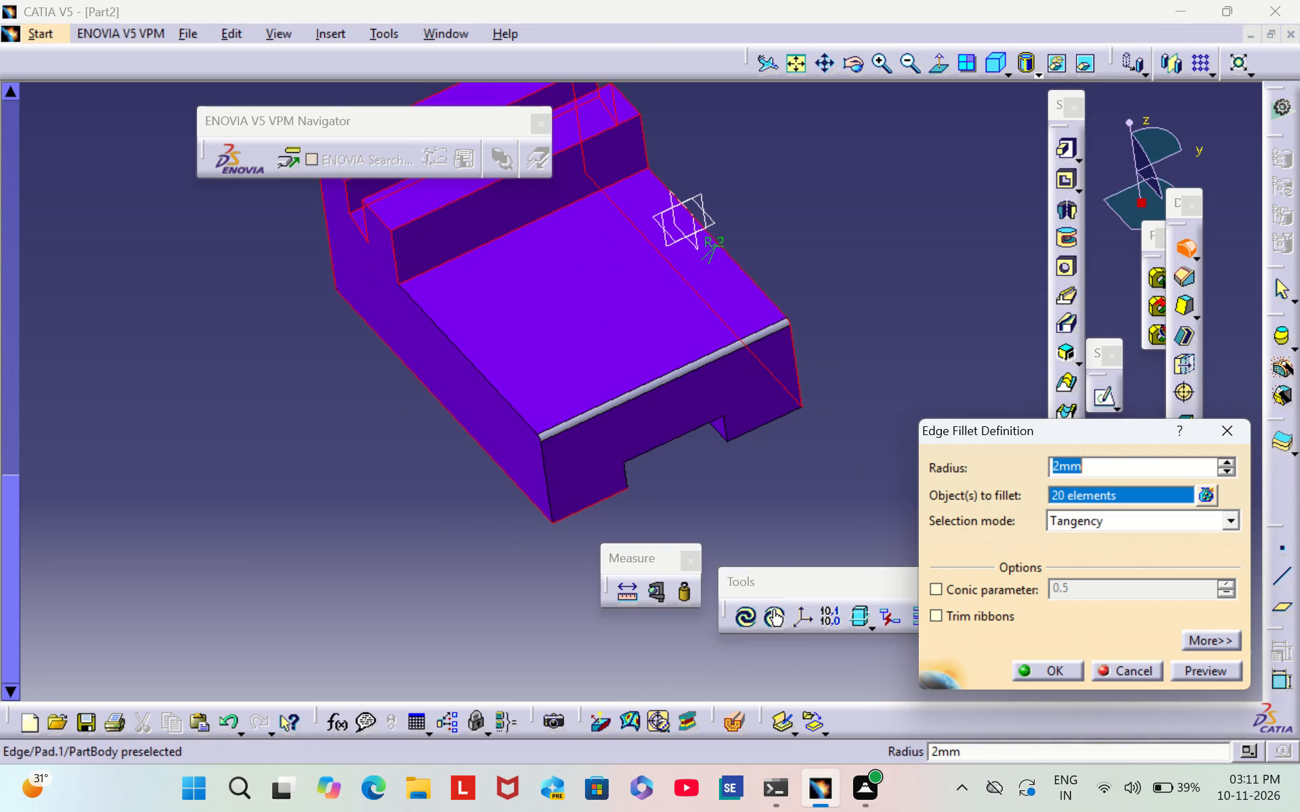
click(625, 475)
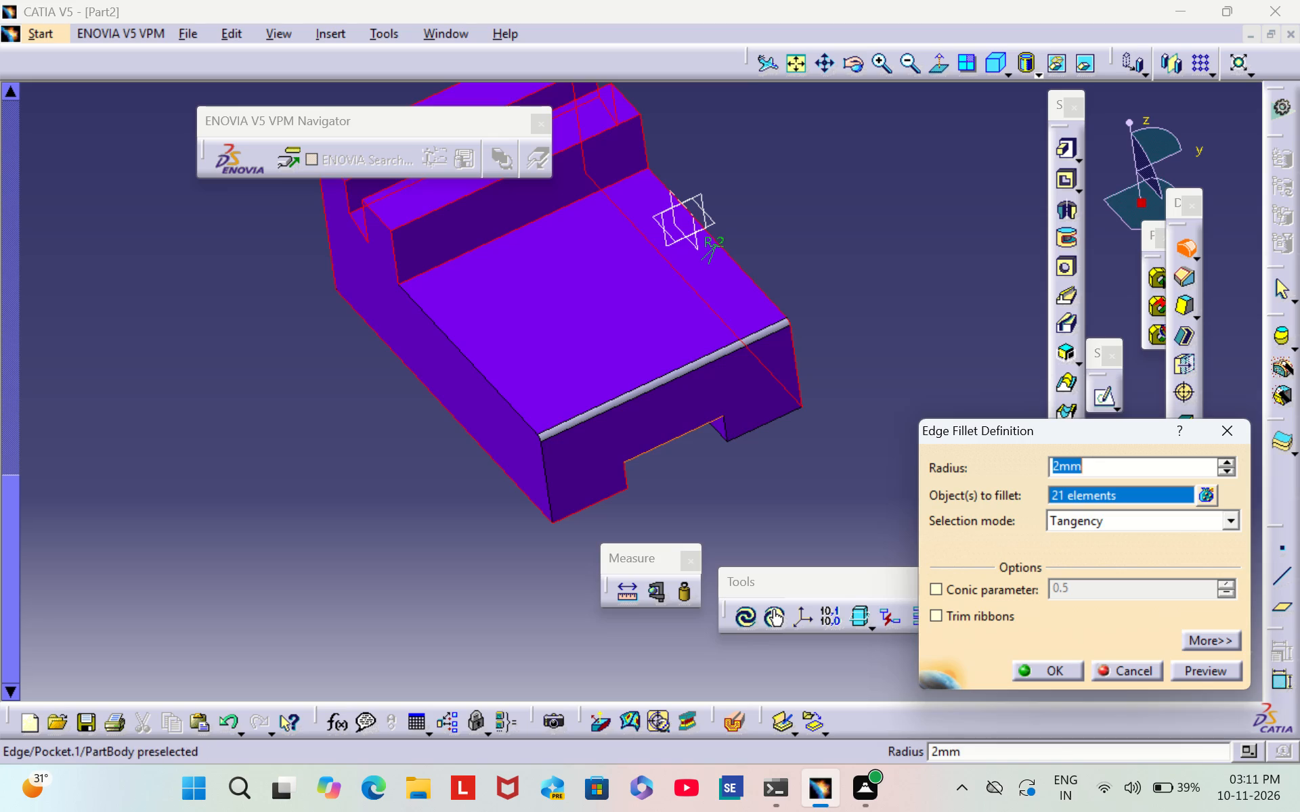
click(655, 446)
click(726, 432)
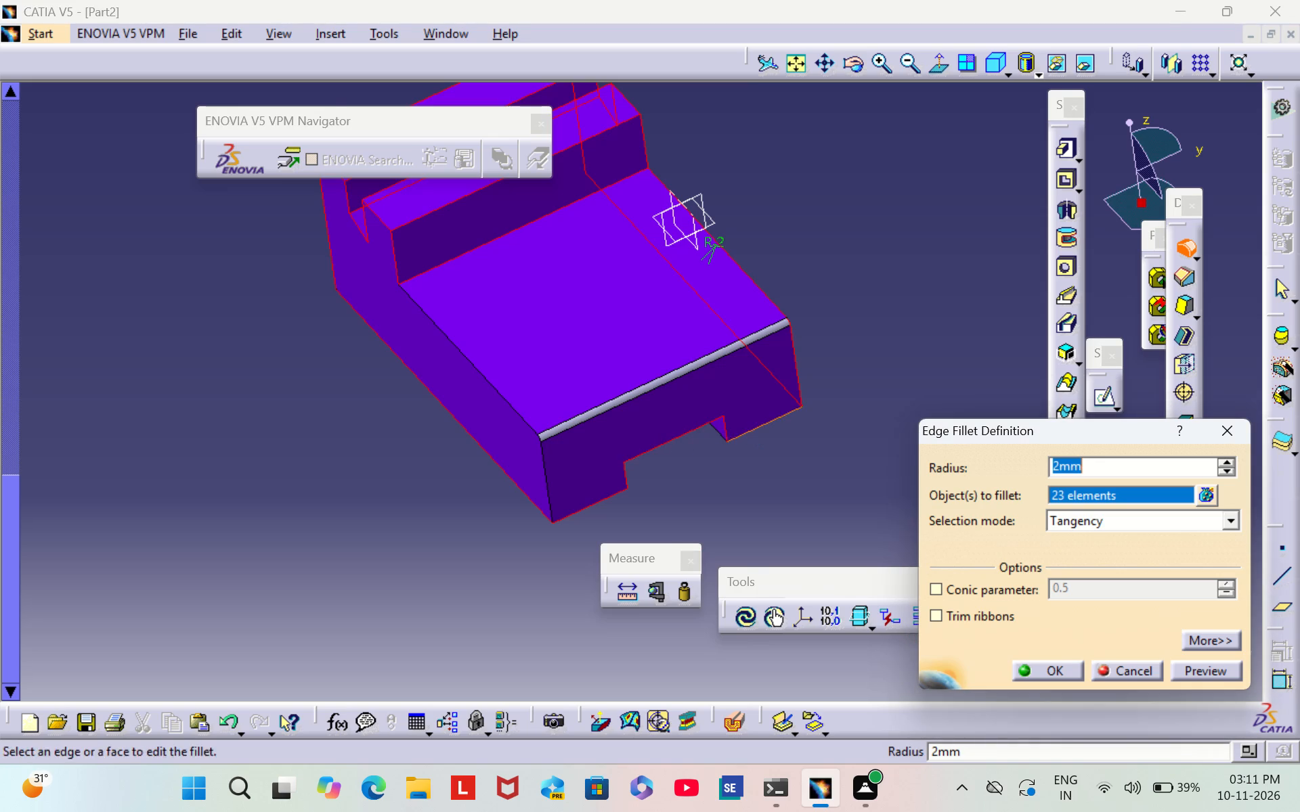
click(758, 428)
Add the remaining tangent edge along the end face corner and low top face, and apply the 2 mm edge fillet.
middle_drag(429, 513, 502, 508)
scroll(430, 512, down, 1)
right_drag(431, 512, 523, 504)
middle_drag(508, 507, 523, 504)
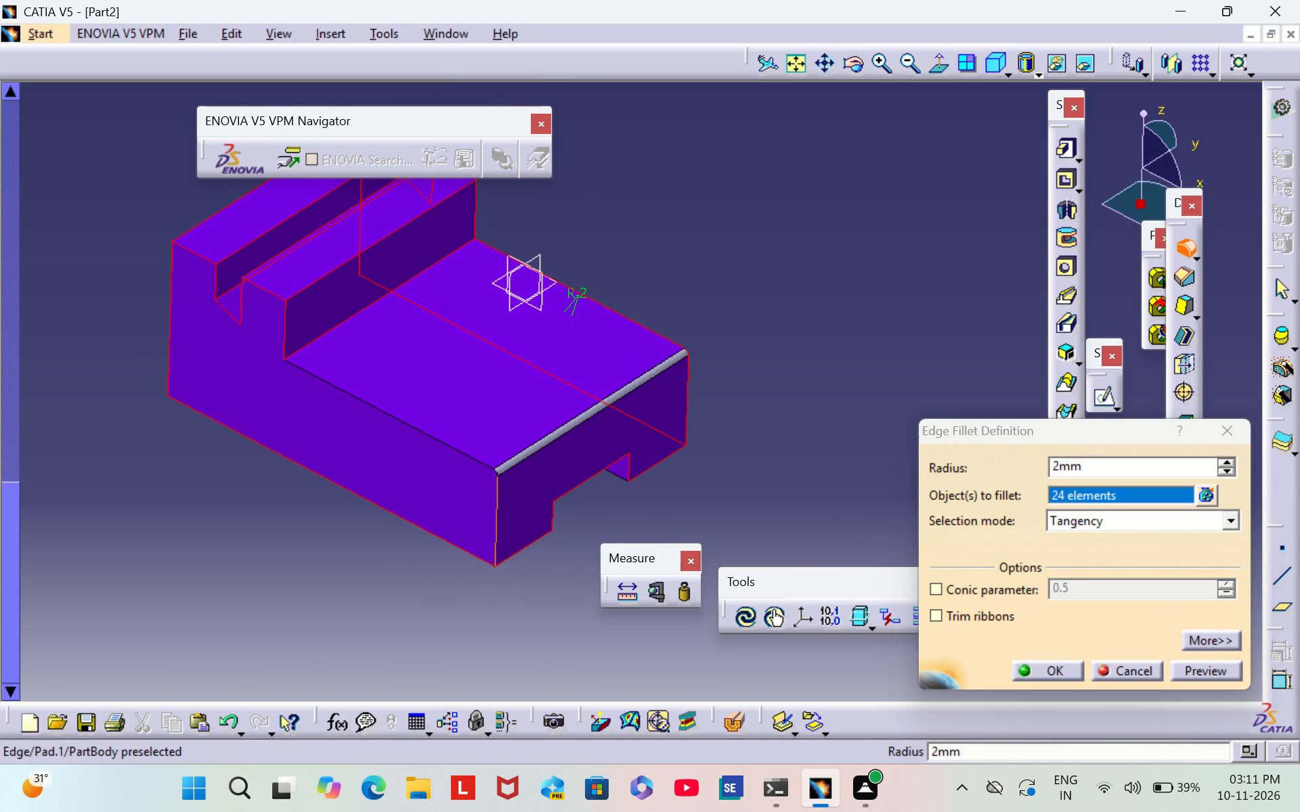
click(494, 509)
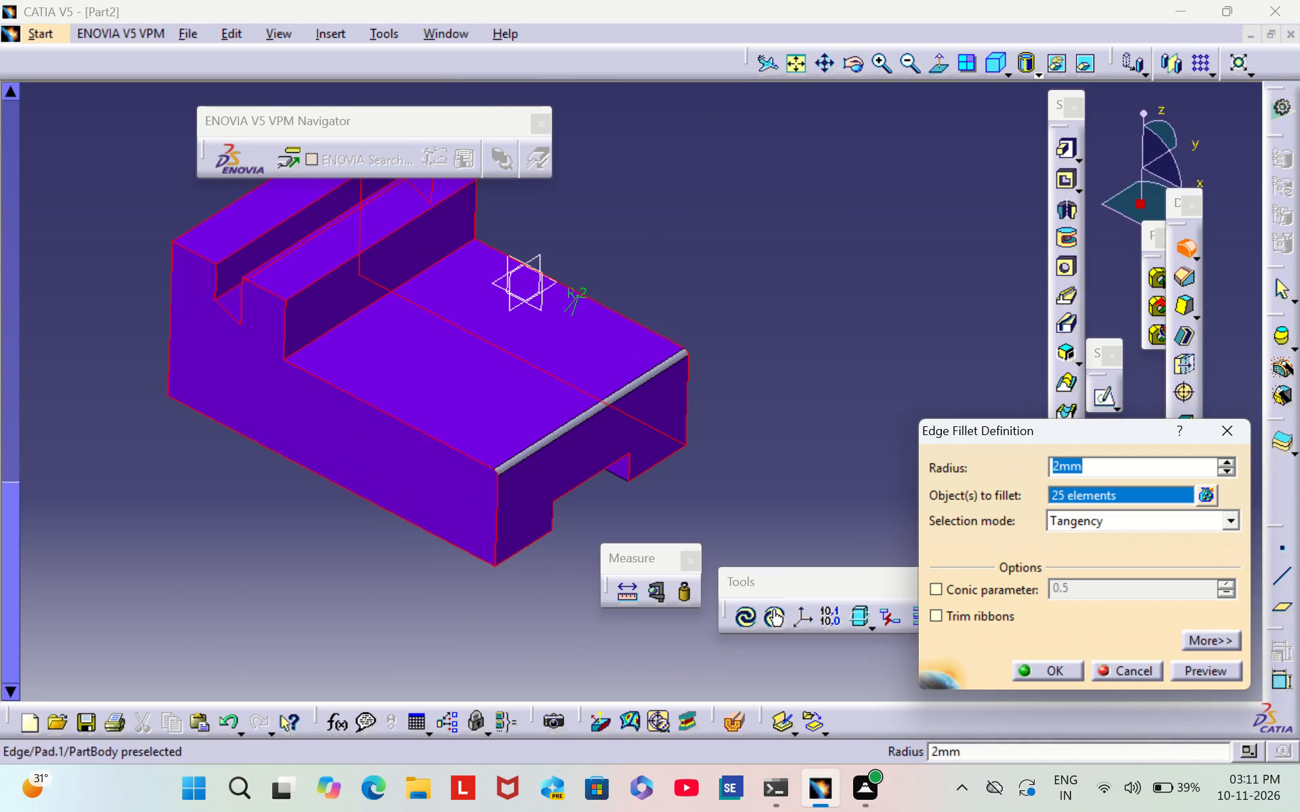
click(1035, 663)
click(808, 311)
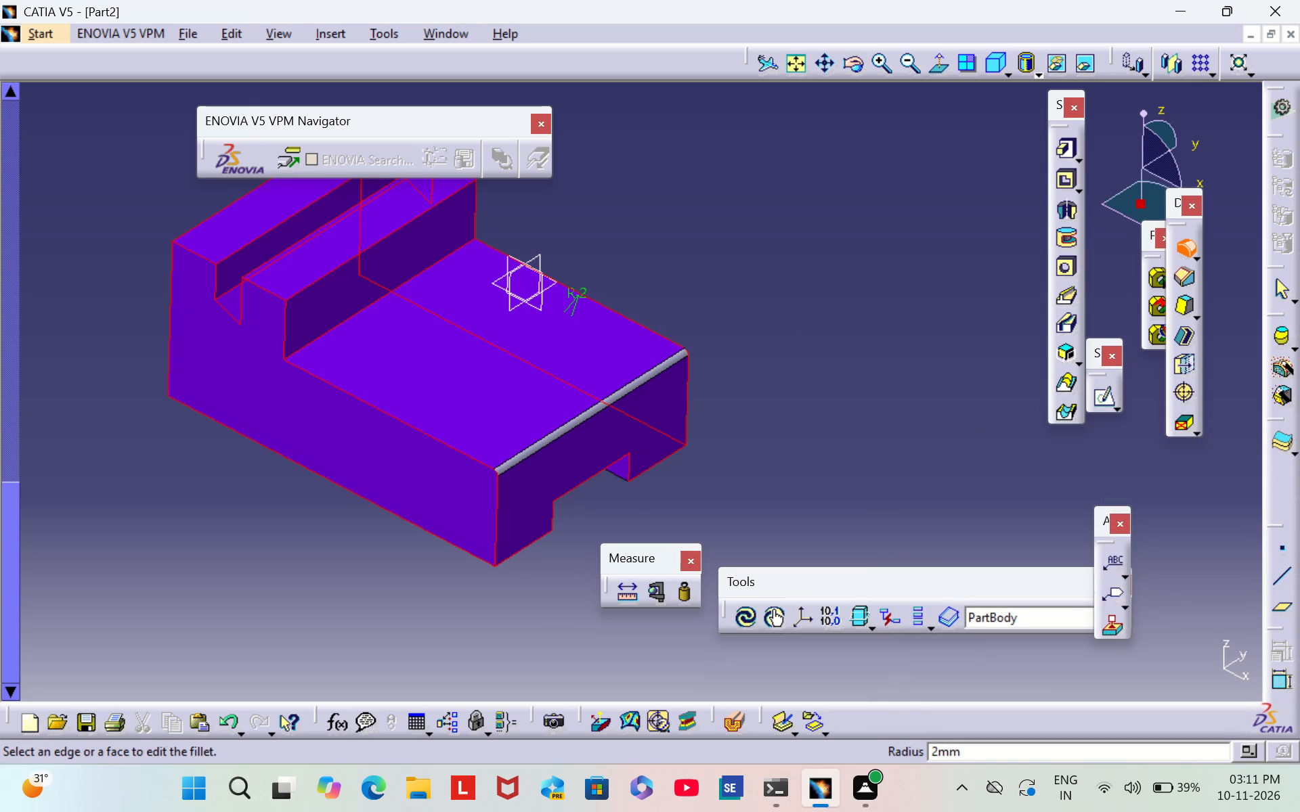
Inspect the filleted edges around the top, notch, side faces and underside slot of the block.
middle_drag(832, 284, 666, 382)
right_drag(832, 283, 666, 382)
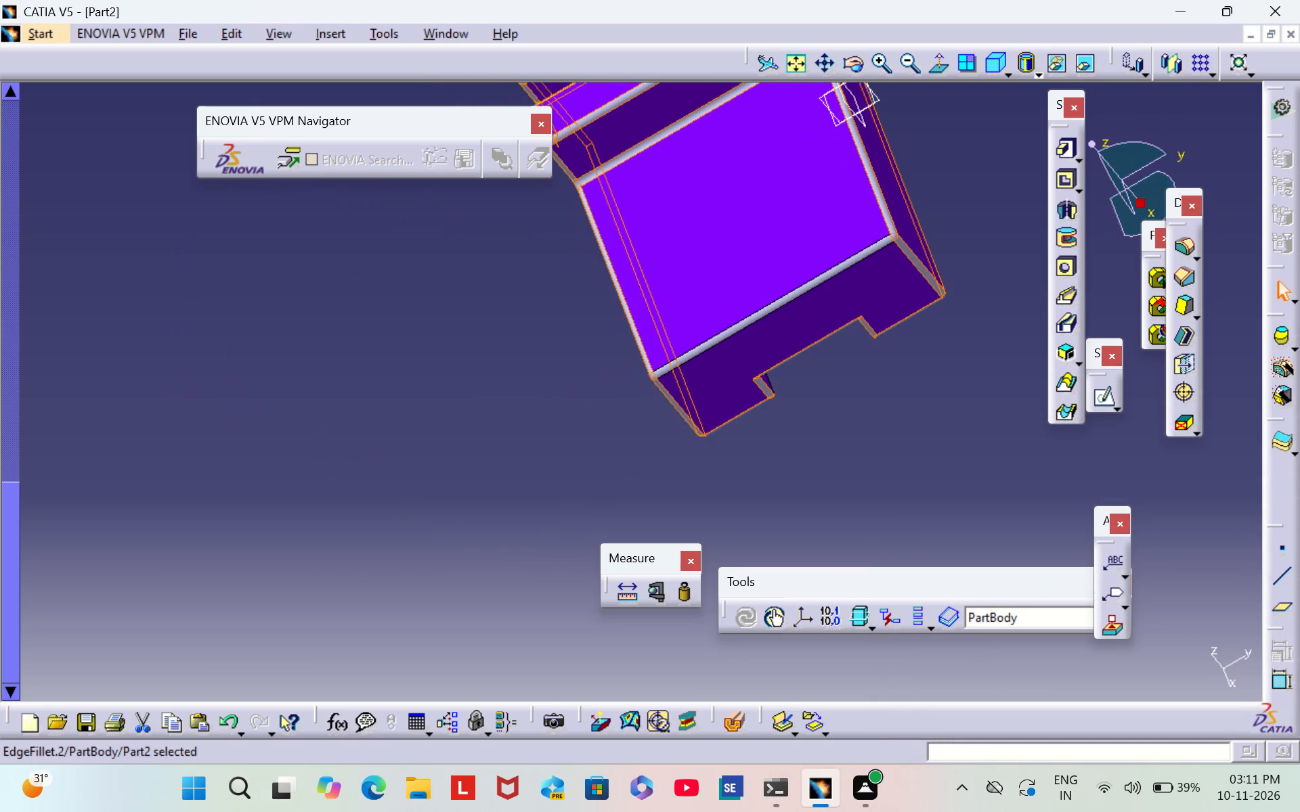
click(488, 318)
middle_drag(560, 305, 345, 615)
scroll(560, 305, down, 1)
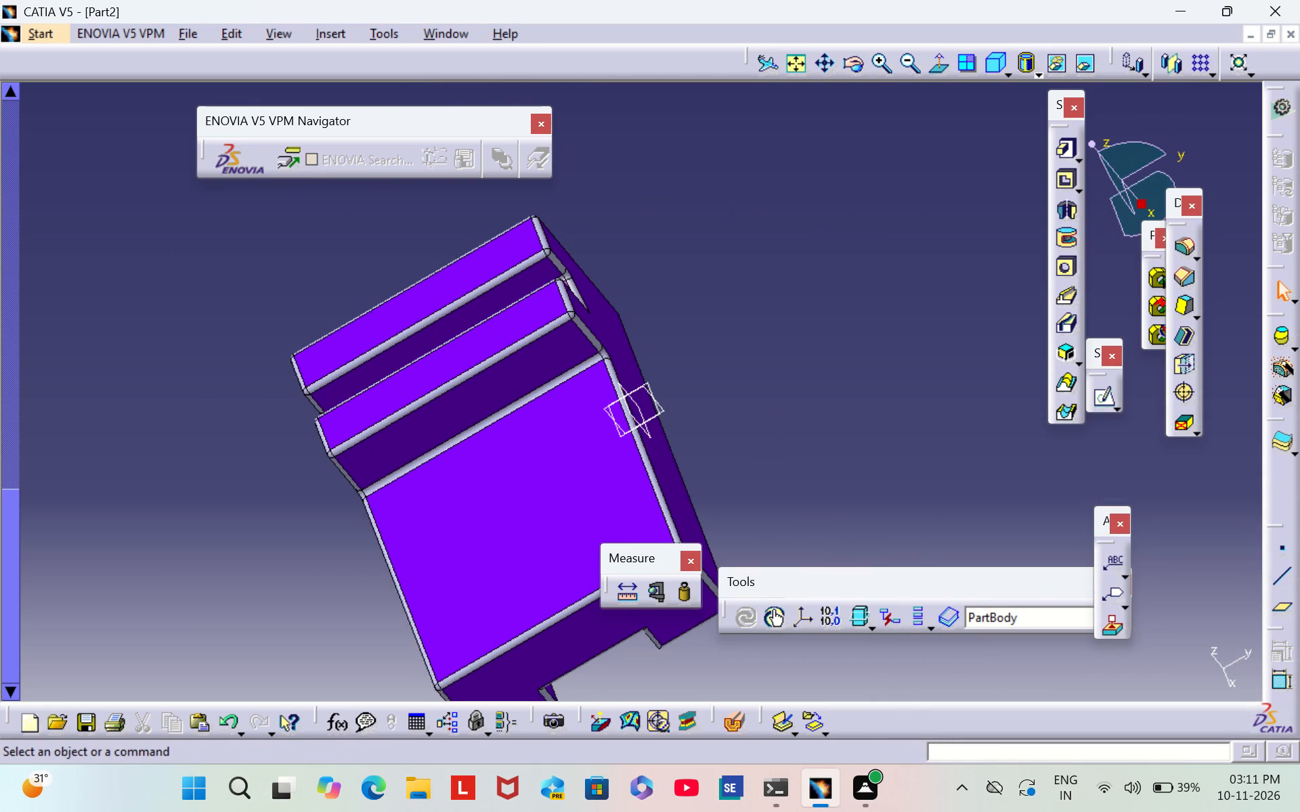
middle_drag(282, 470, 711, 371)
right_drag(285, 470, 711, 371)
middle_drag(471, 430, 680, 244)
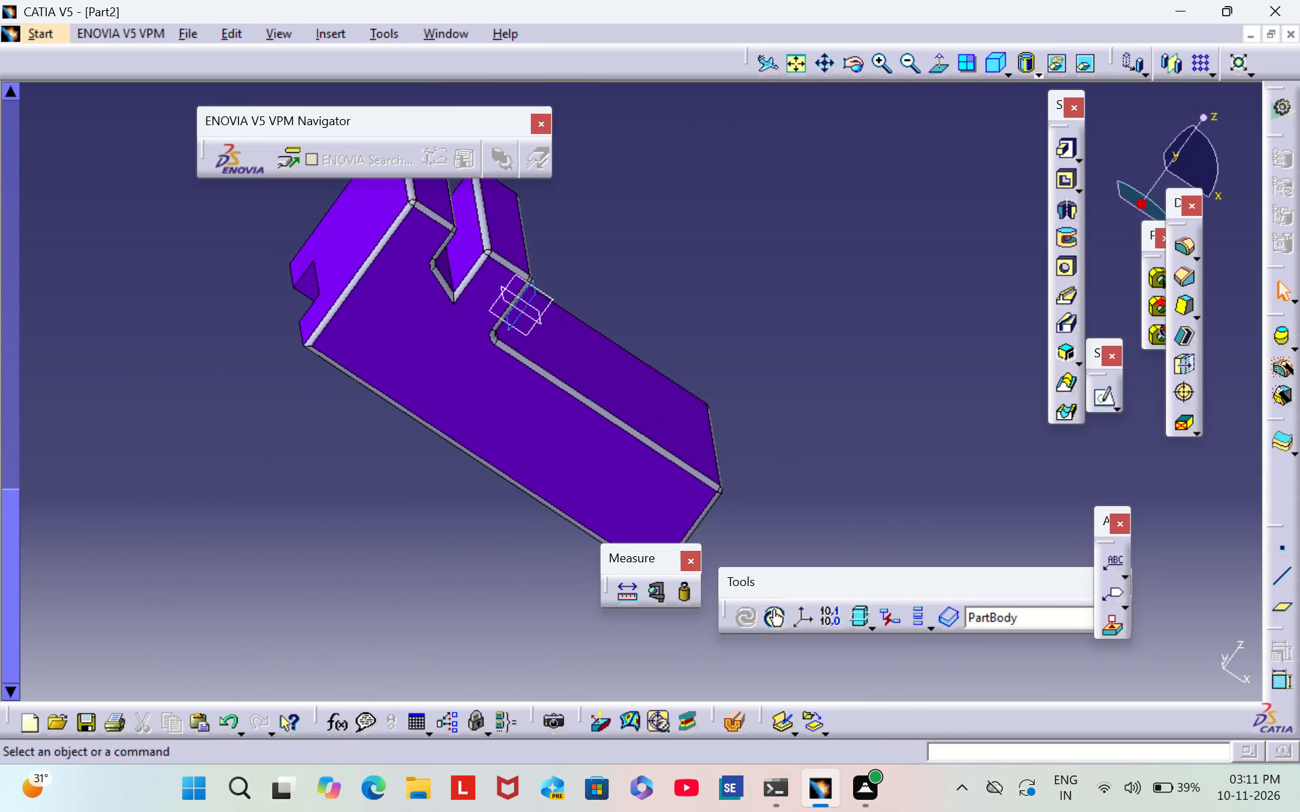
scroll(252, 491, down, 1)
middle_drag(259, 492, 765, 392)
right_drag(324, 509, 765, 392)
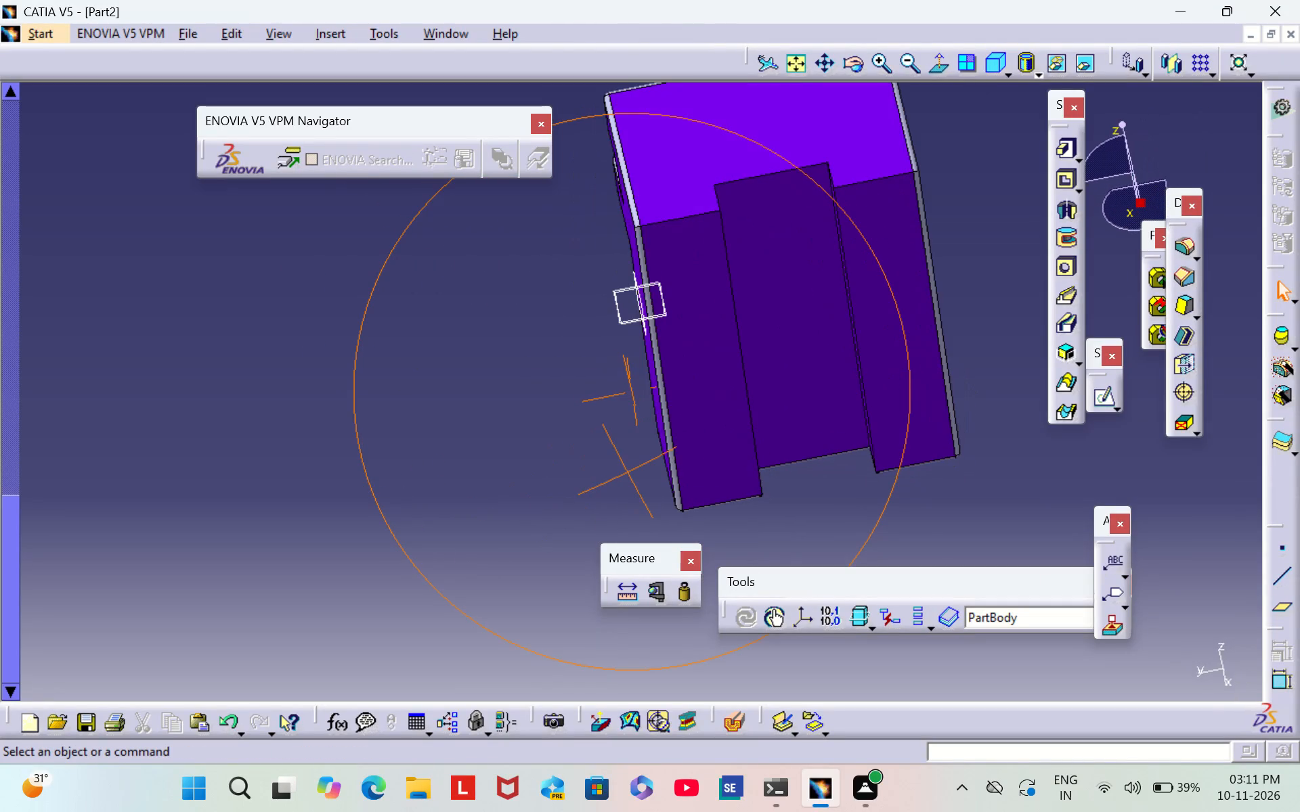
Round the unfilleted end face's bottom edges and underside slot profile edges with a 2 mm tangency edge fillet.
right_drag(765, 392, 532, 601)
middle_drag(765, 392, 532, 601)
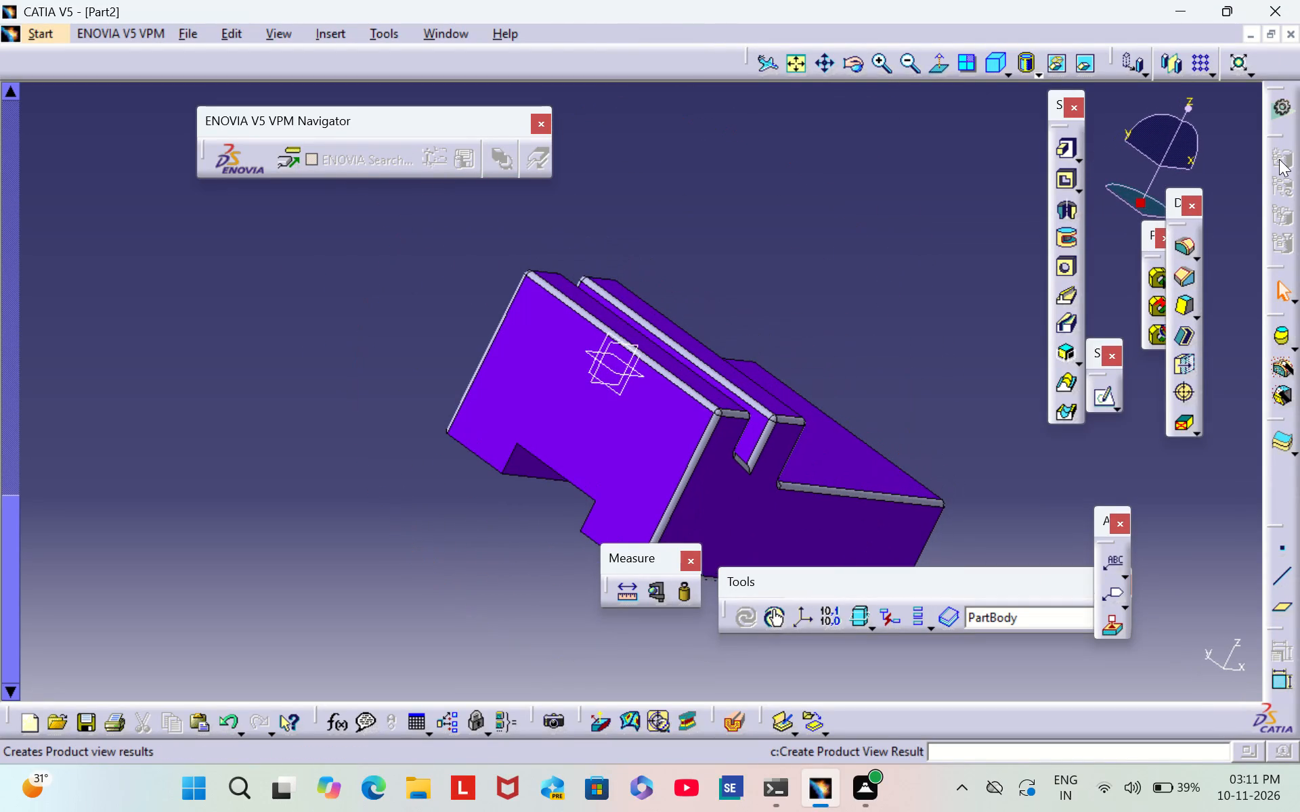
click(1182, 250)
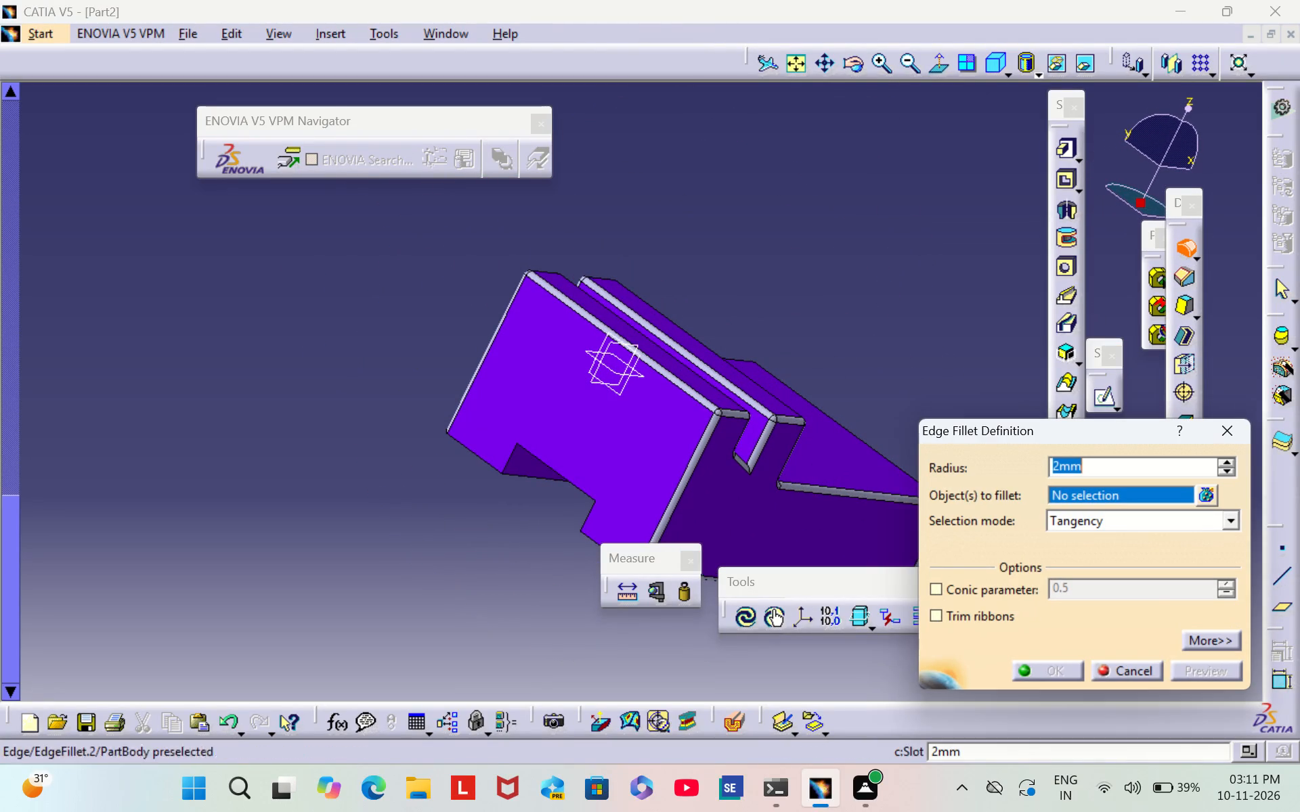
click(576, 489)
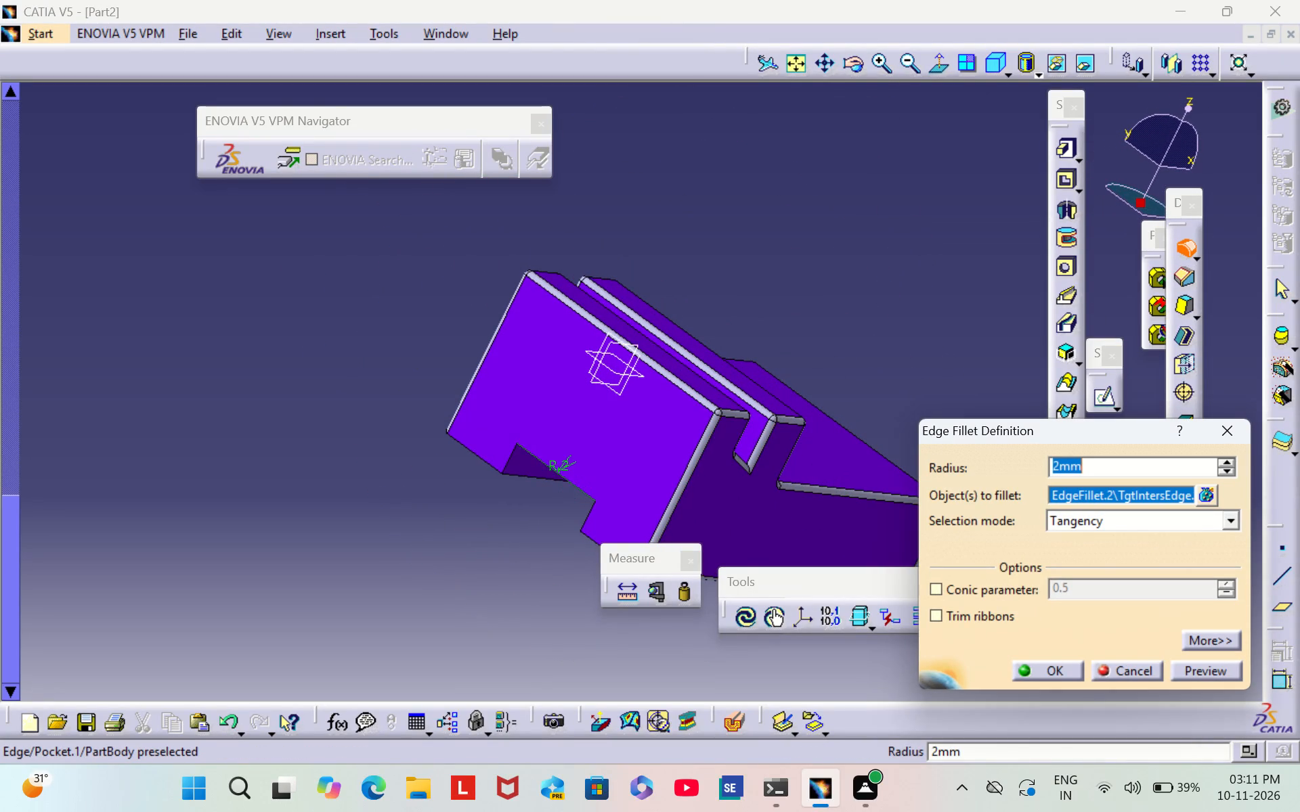
click(510, 458)
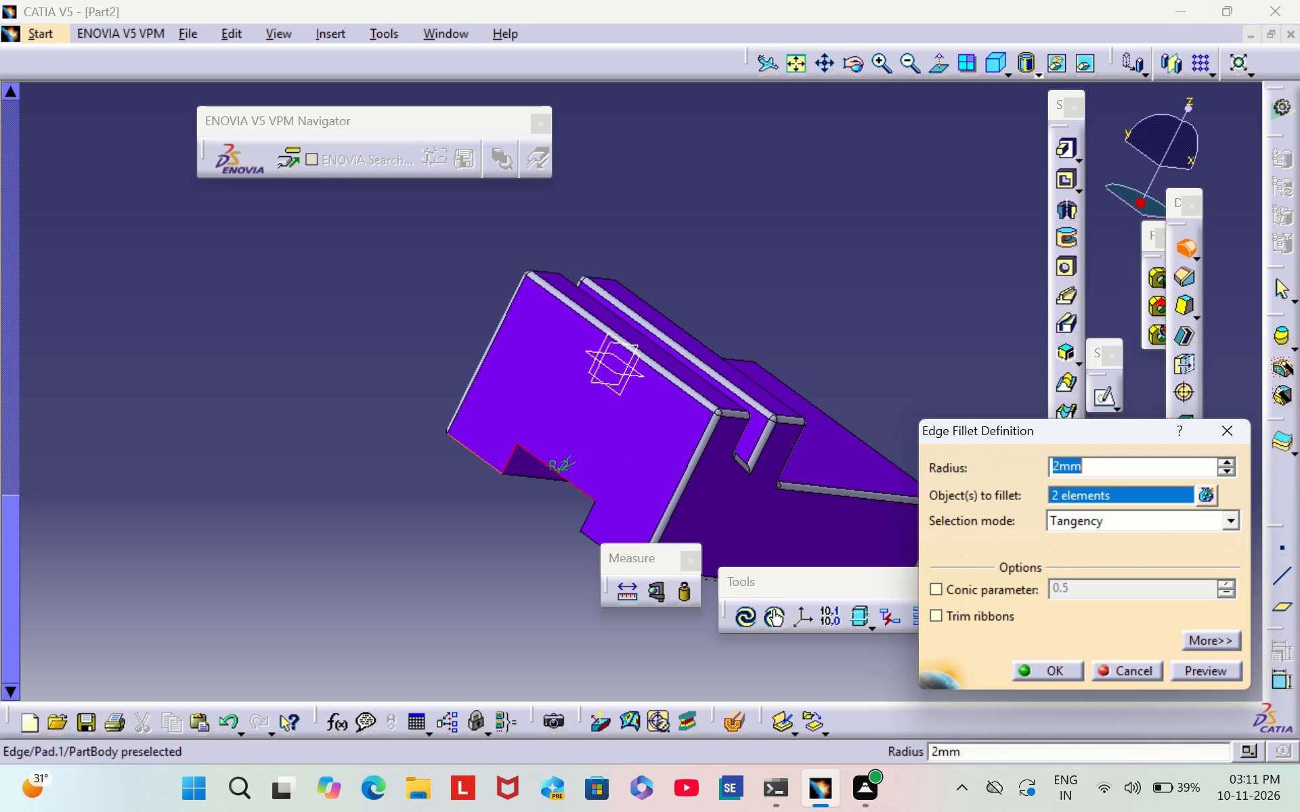
click(485, 458)
click(586, 517)
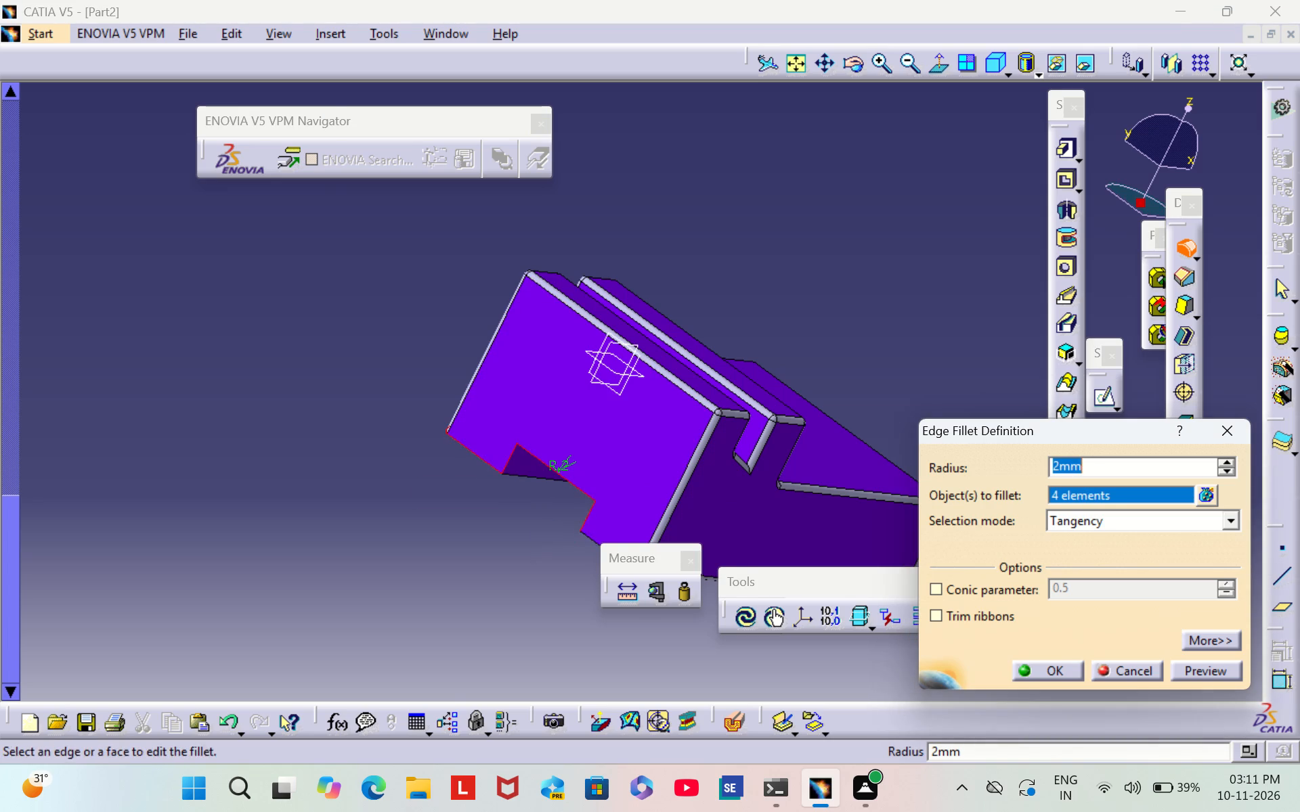
middle_drag(520, 551, 489, 444)
drag(570, 435, 573, 442)
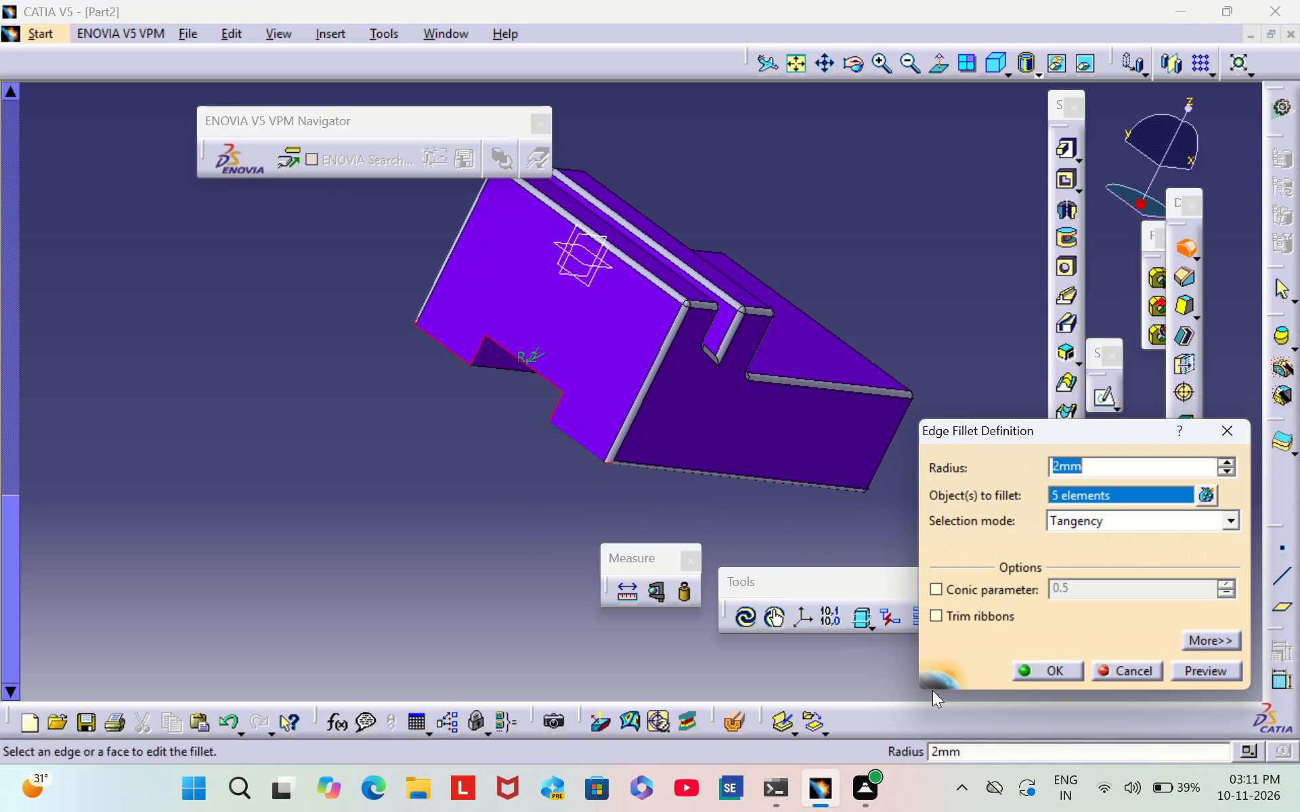
click(1049, 669)
click(402, 462)
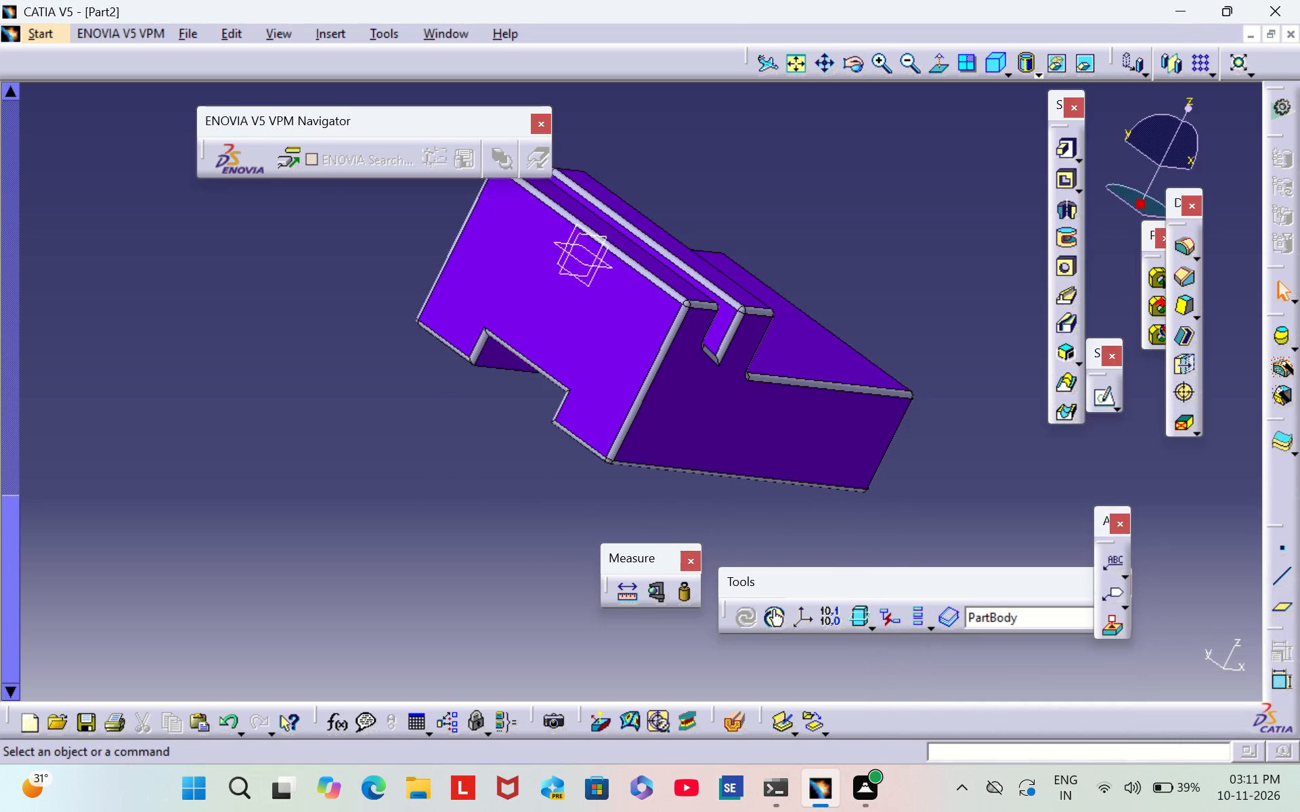
Inspect the new end face fillets, the underside slot and the side profile of the block from several angles.
scroll(404, 459, down, 1)
middle_drag(404, 459, 873, 422)
right_drag(405, 458, 873, 422)
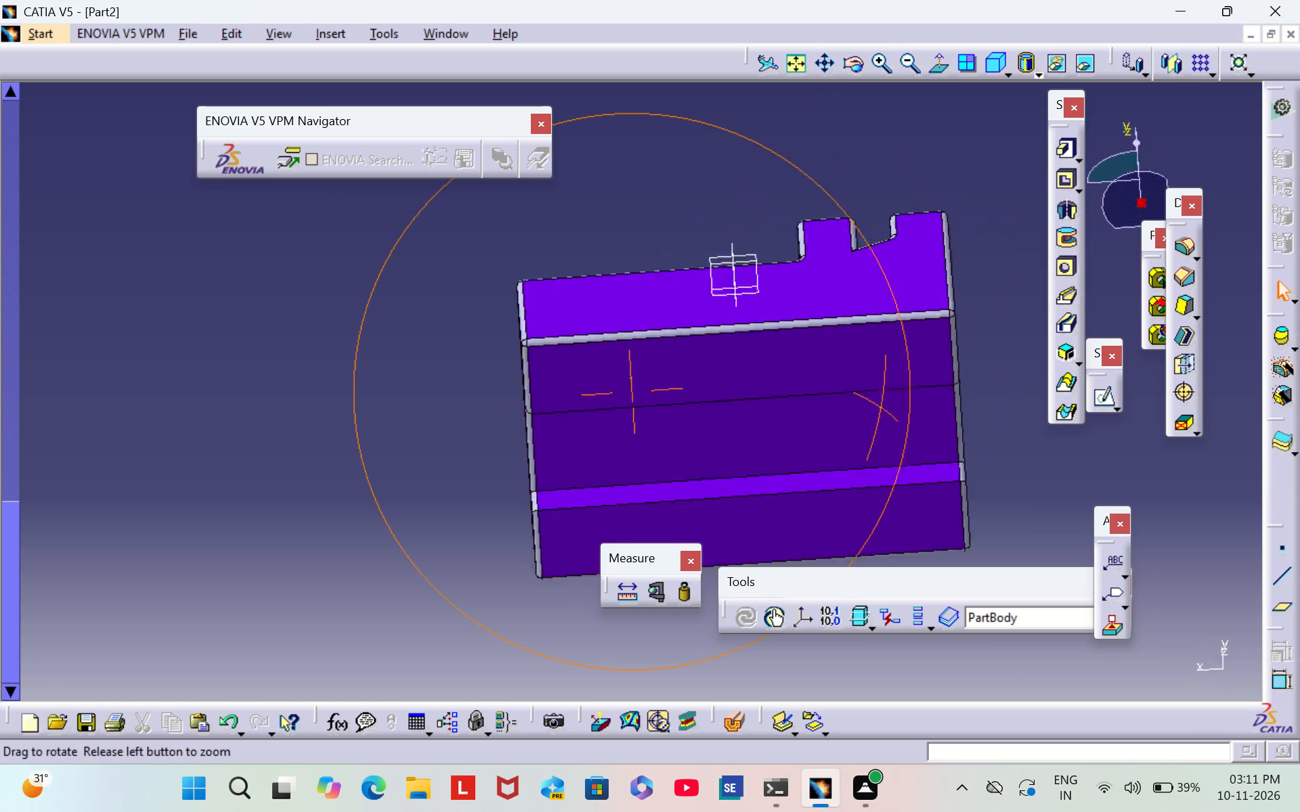
middle_drag(873, 422, 348, 241)
right_drag(873, 422, 602, 160)
middle_drag(412, 233, 731, 241)
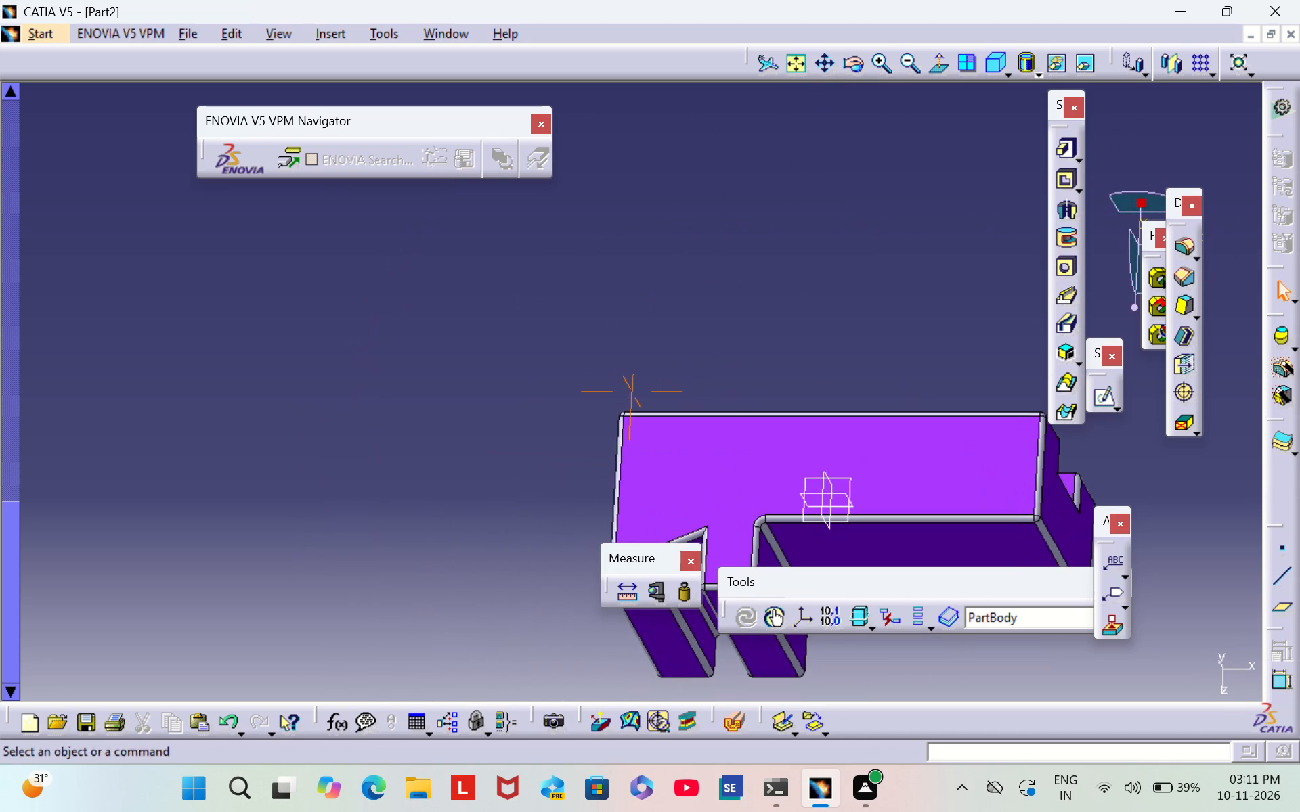
right_drag(602, 160, 322, 210)
middle_drag(328, 221, 345, 234)
middle_drag(1024, 374, 607, 275)
scroll(1024, 372, down, 1)
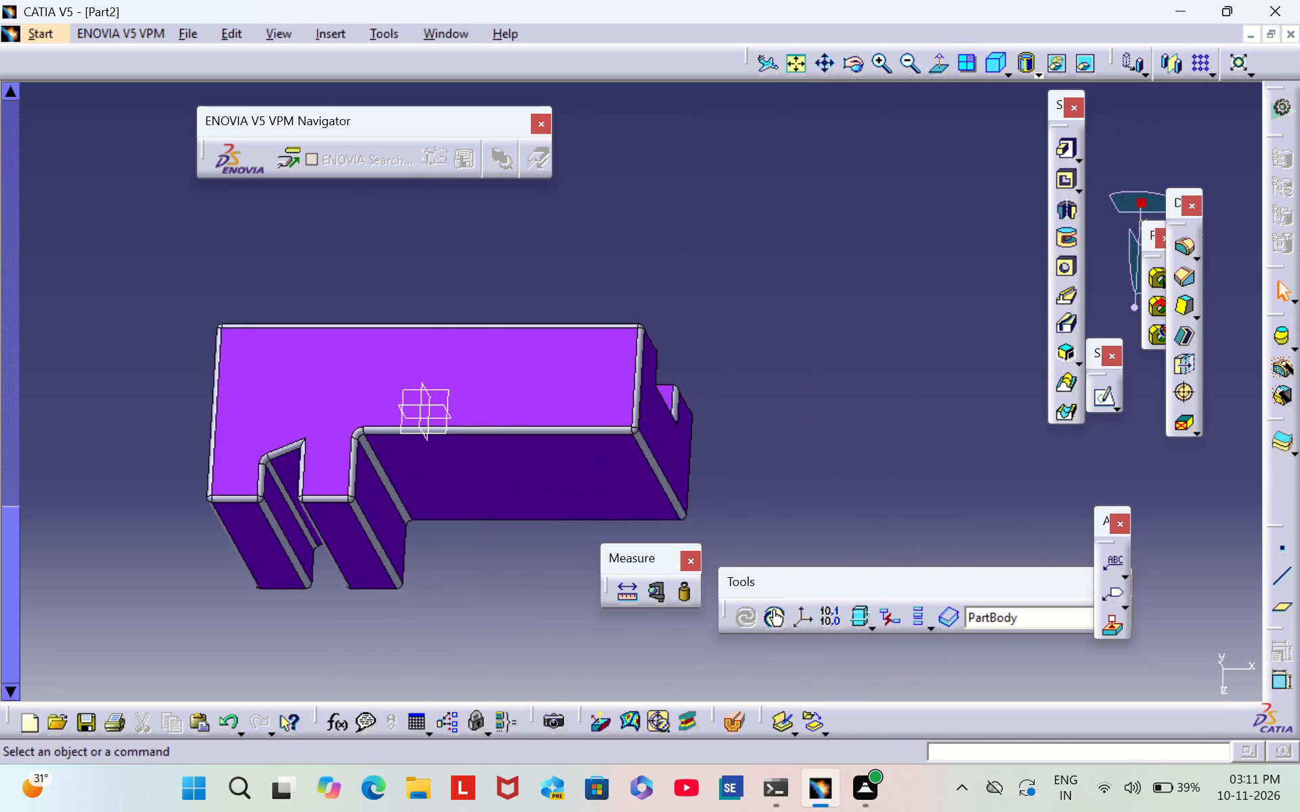
Show the block in isometric view and examine the filleted edges around its step, ridges and notch.
click(995, 70)
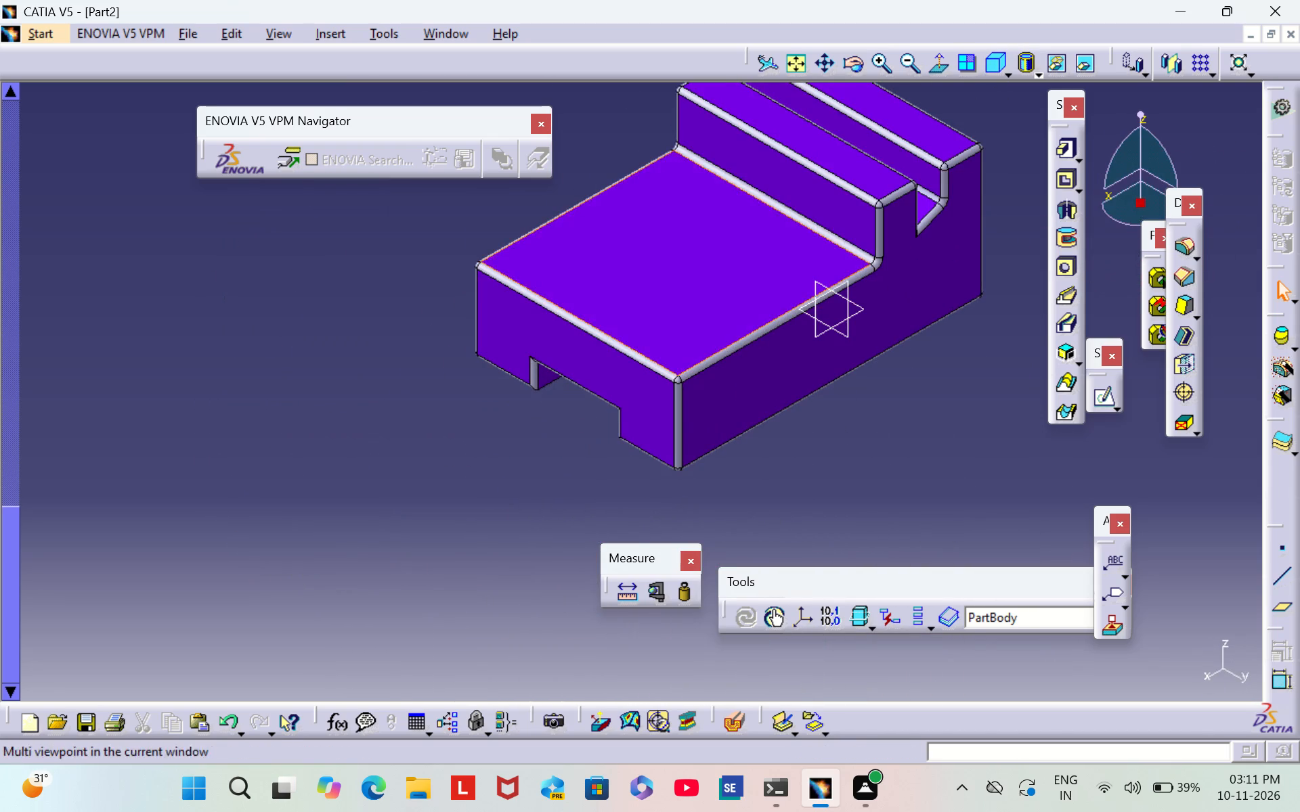
scroll(339, 330, down, 2)
middle_drag(339, 330, 196, 414)
middle_drag(311, 328, 313, 326)
scroll(312, 327, down, 1)
right_drag(313, 326, 328, 333)
middle_drag(313, 326, 354, 344)
middle_click(330, 334)
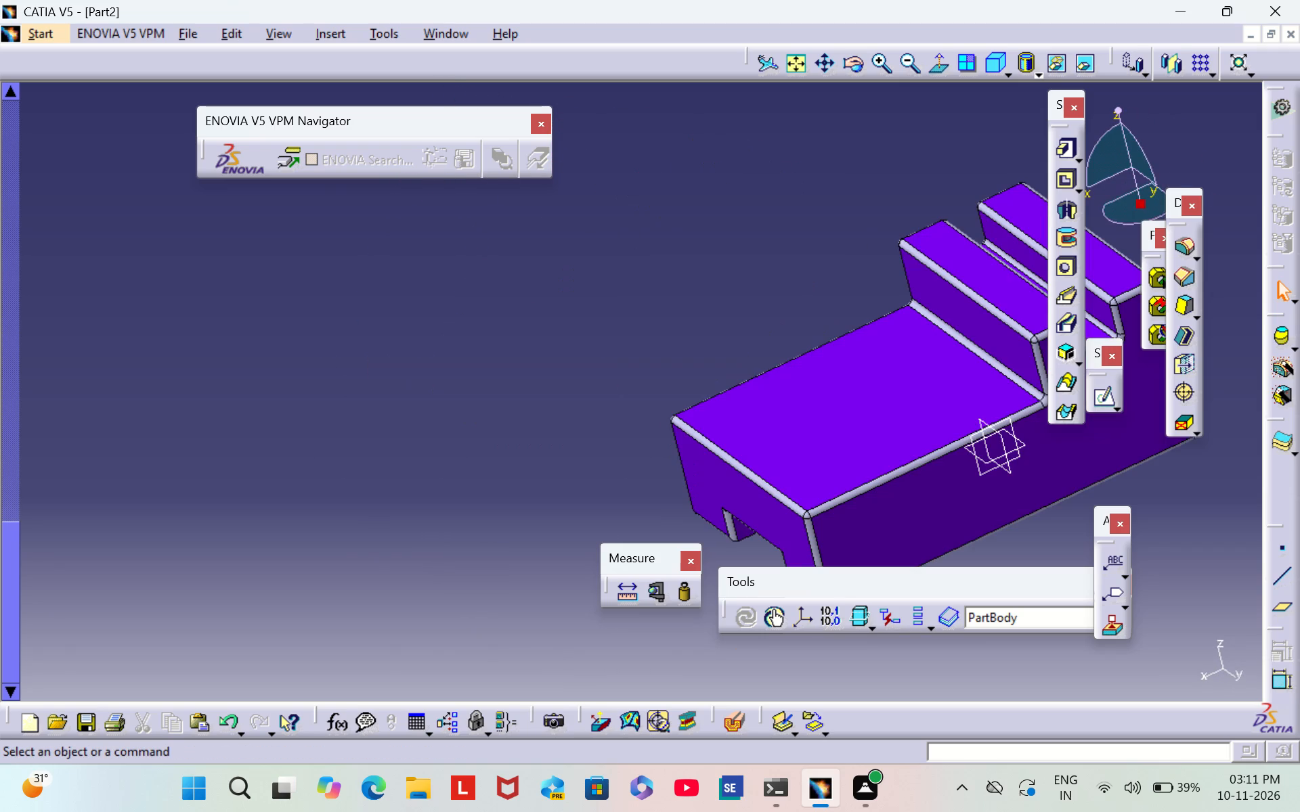
middle_drag(736, 225, 429, 284)
middle_click(429, 284)
scroll(648, 326, down, 1)
middle_drag(648, 326, 576, 200)
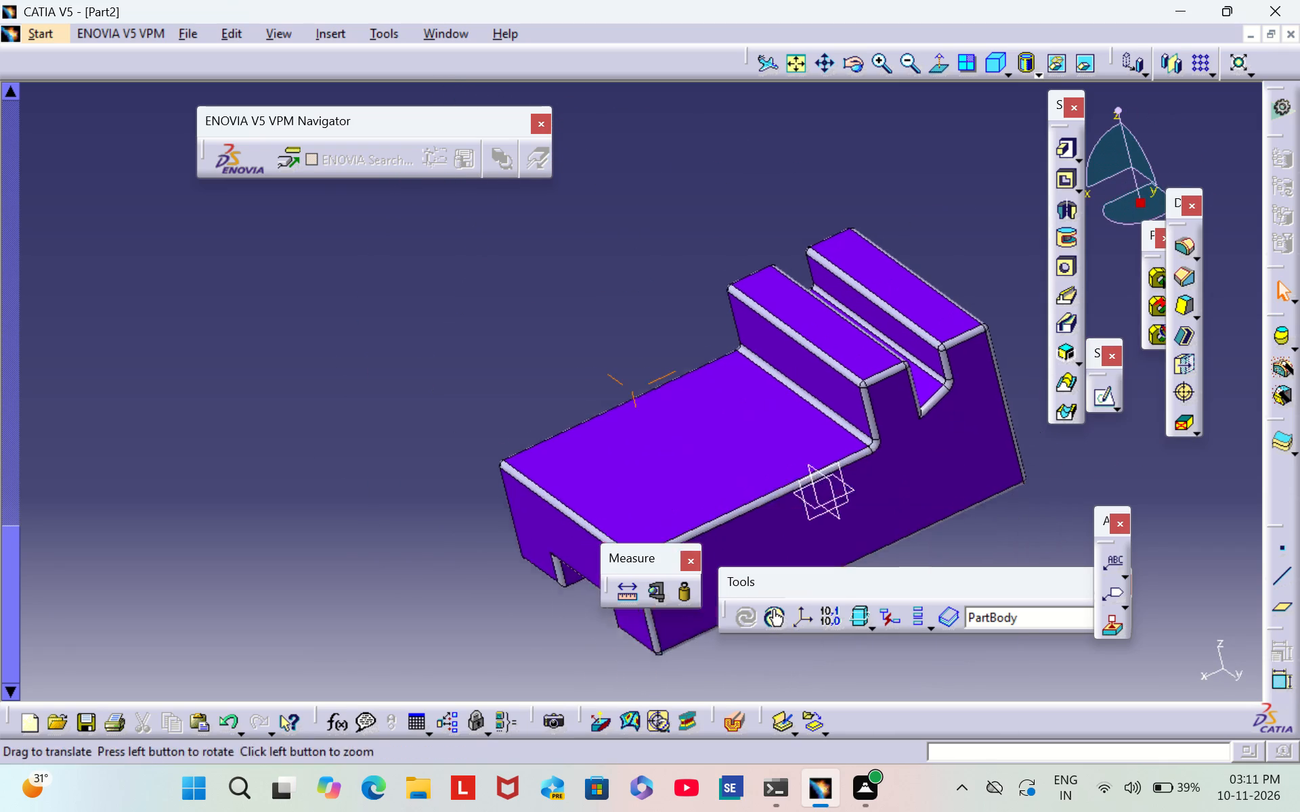
middle_drag(576, 200, 557, 176)
middle_click(557, 176)
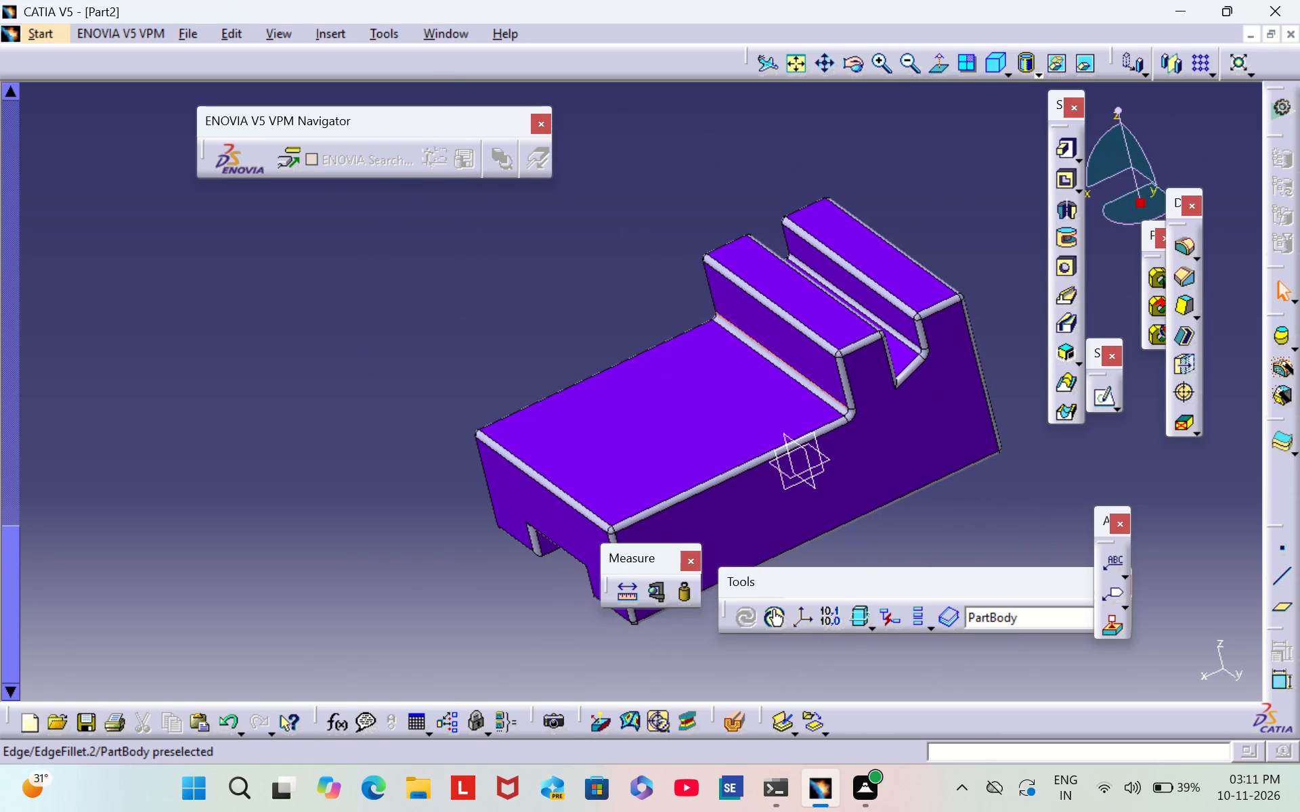
Set the fill color of the fillet face in the inner corner between the low top face and the front ridge to tan.
triple_click(880, 58)
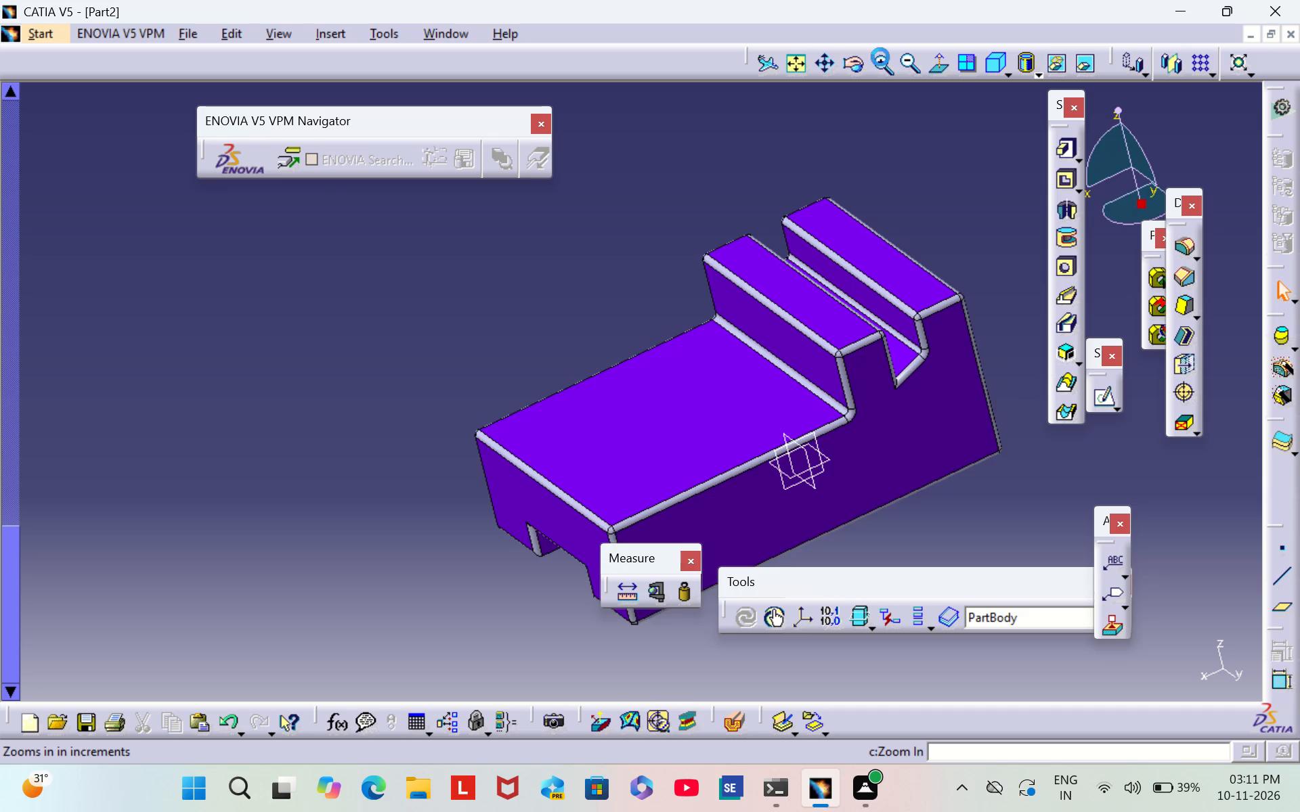
triple_click(880, 57)
click(882, 56)
middle_drag(538, 304, 368, 245)
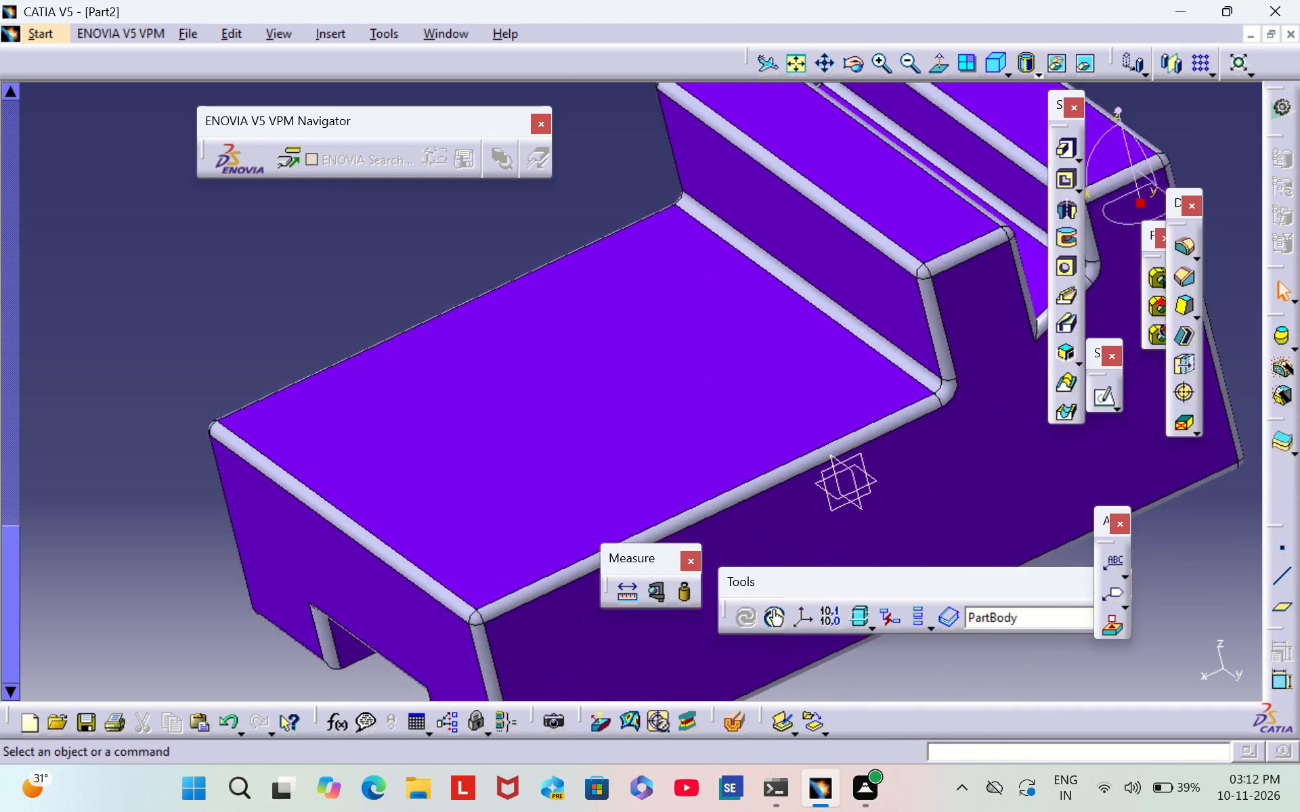
middle_drag(368, 245, 323, 295)
middle_click(323, 295)
scroll(323, 295, down, 1)
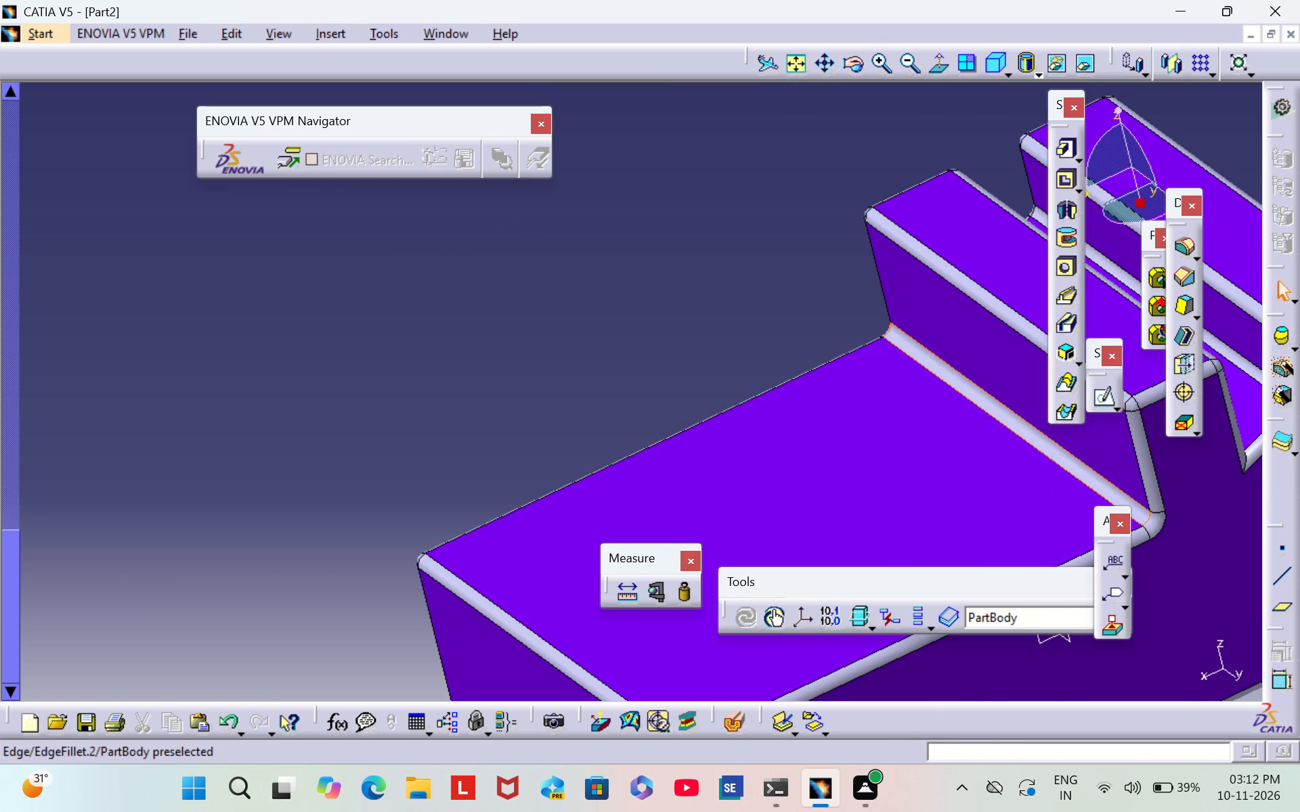
right_click(988, 407)
click(1051, 428)
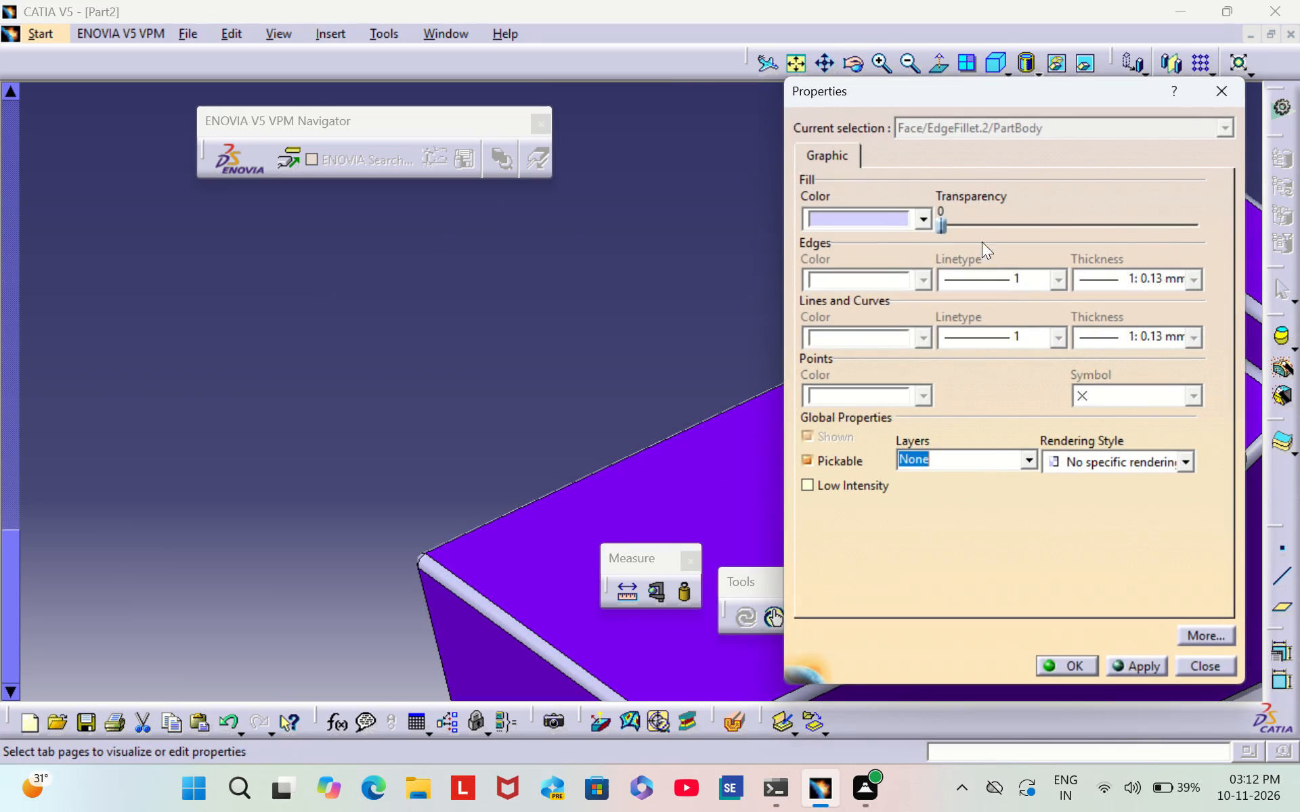
click(909, 215)
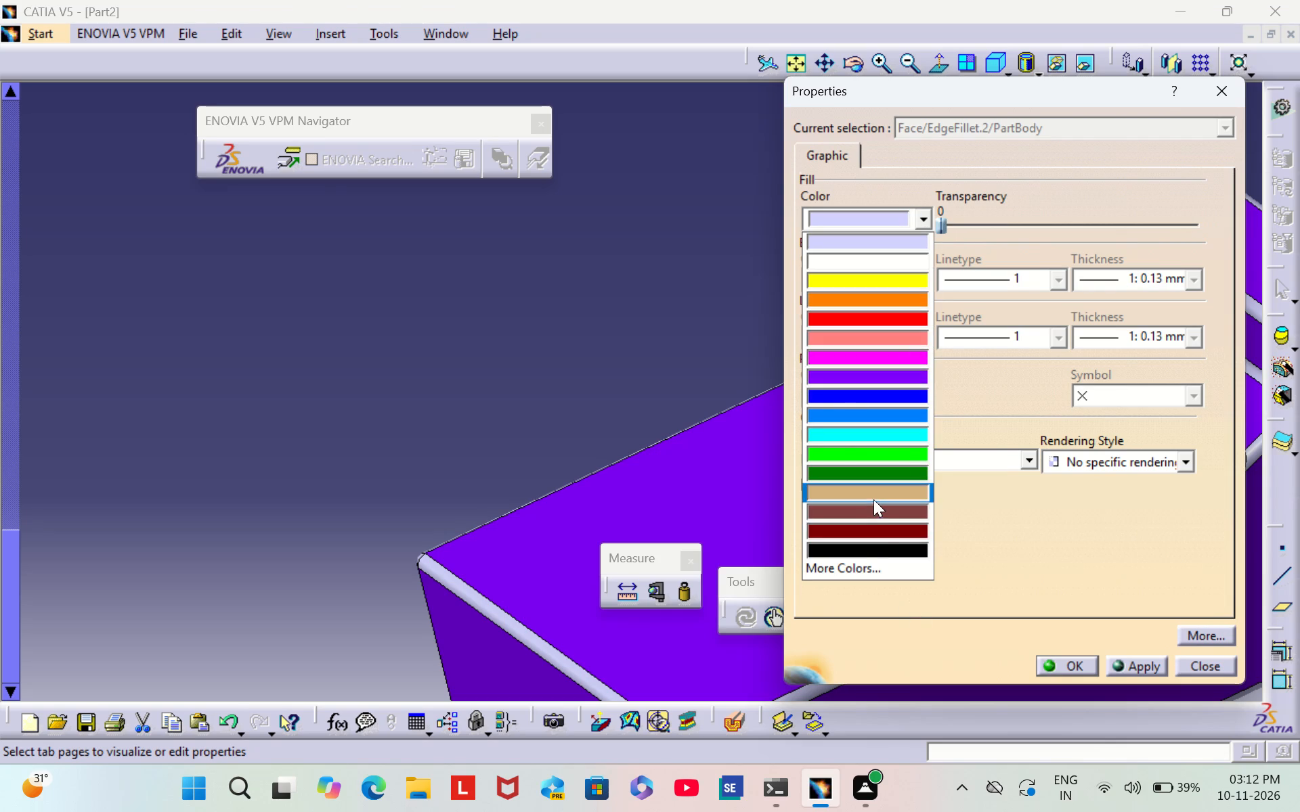
click(873, 499)
click(1075, 662)
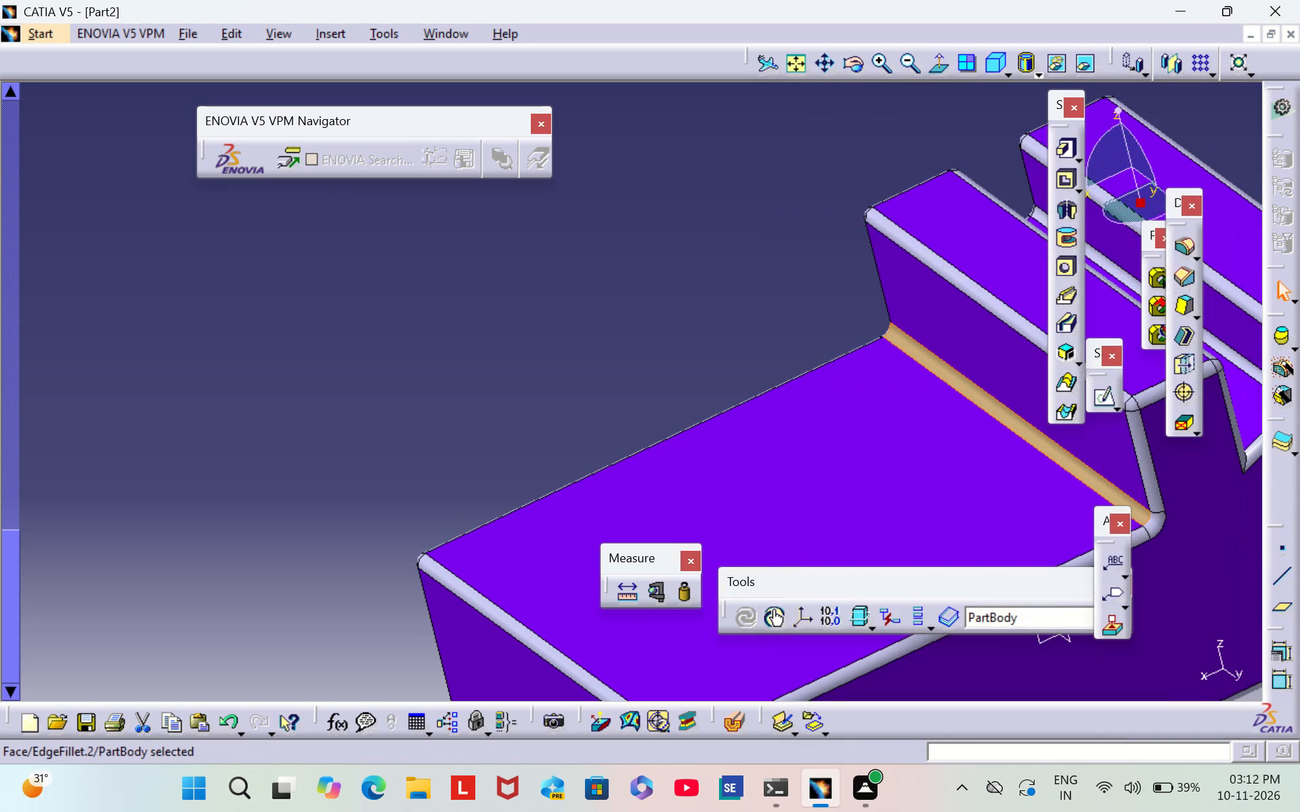
click(608, 304)
Set the fill color of the fillet face along the front ridge's upper edge on the step side to tan.
middle_drag(702, 279, 383, 317)
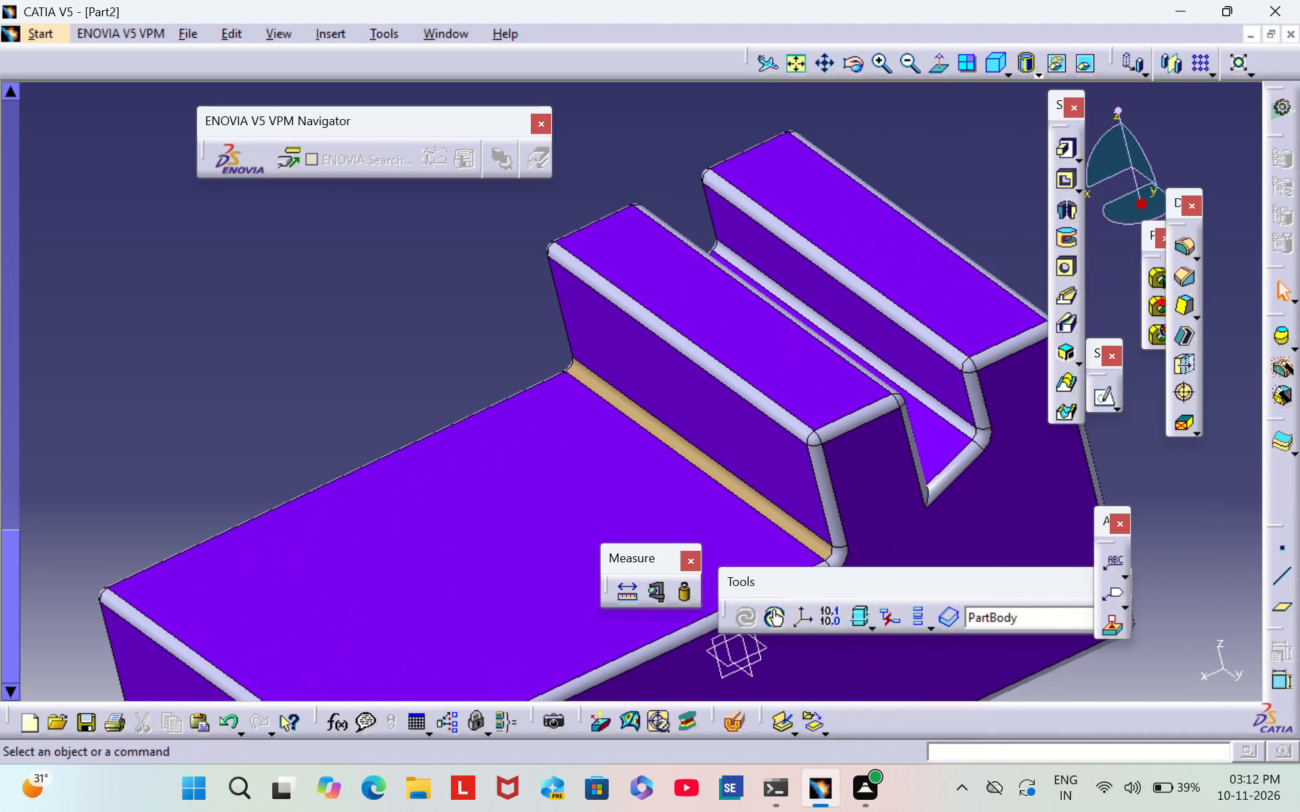
right_click(645, 315)
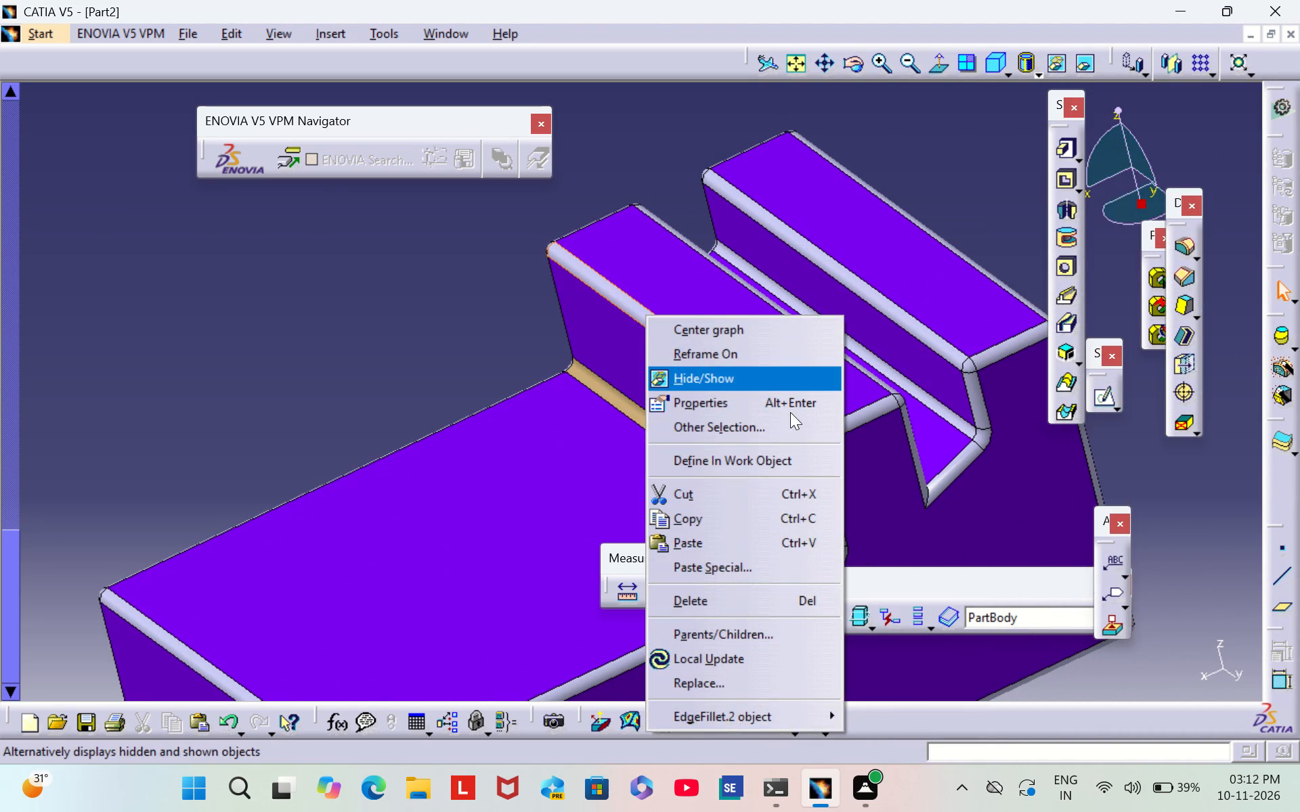
click(782, 409)
click(902, 215)
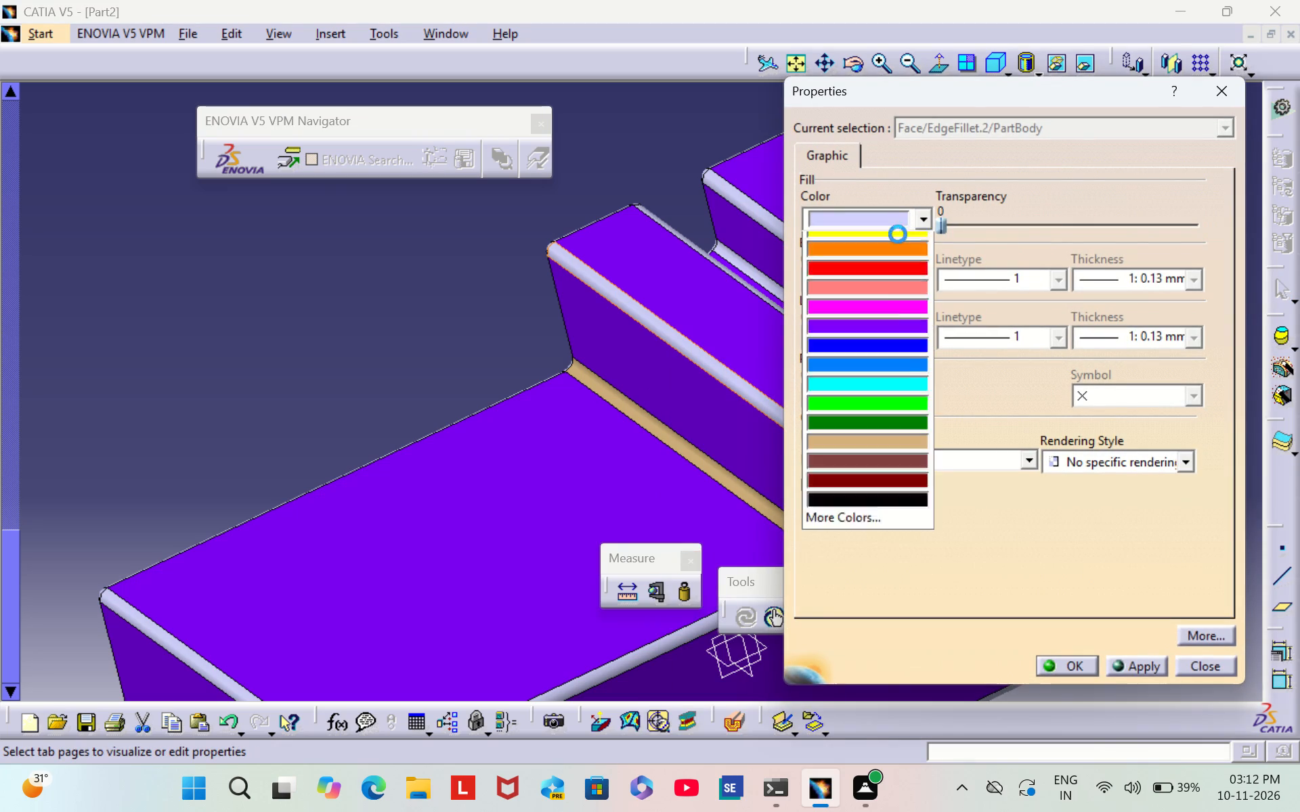
click(874, 482)
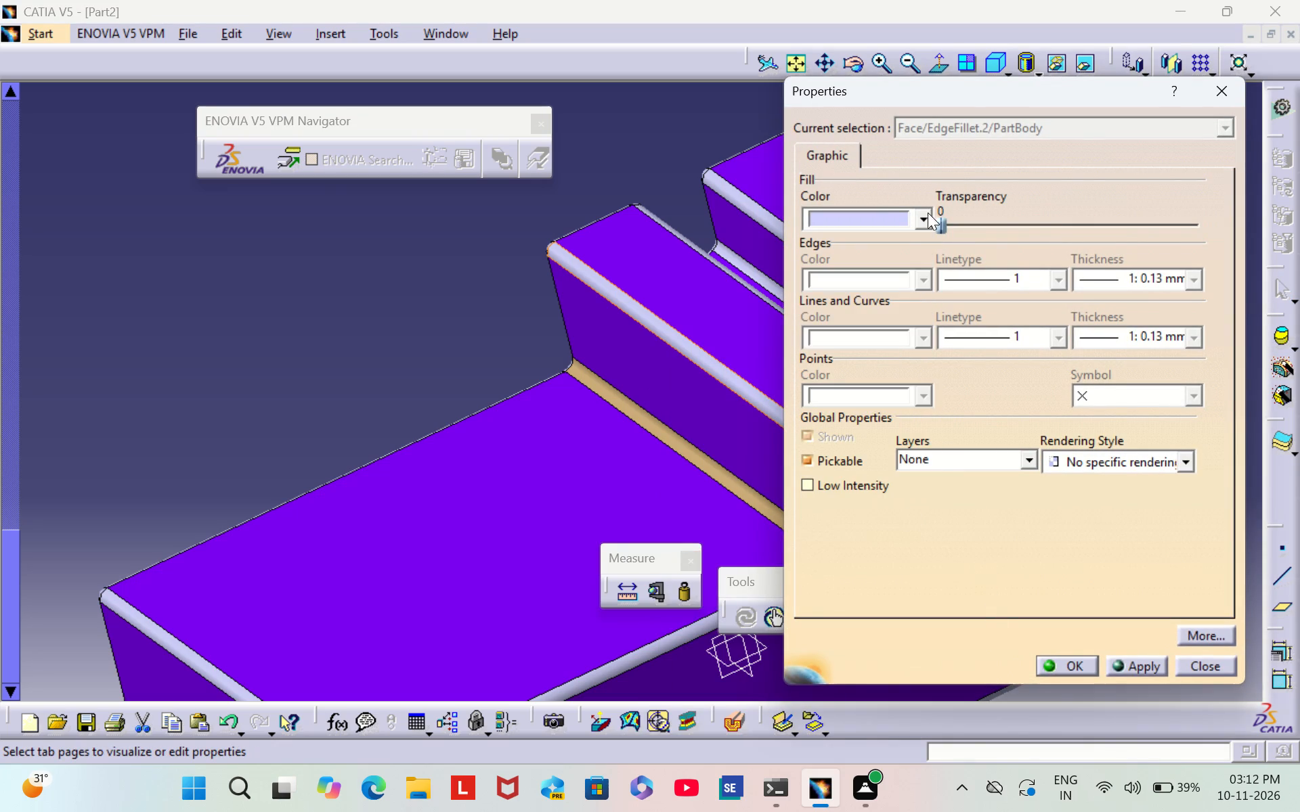
click(897, 228)
click(882, 493)
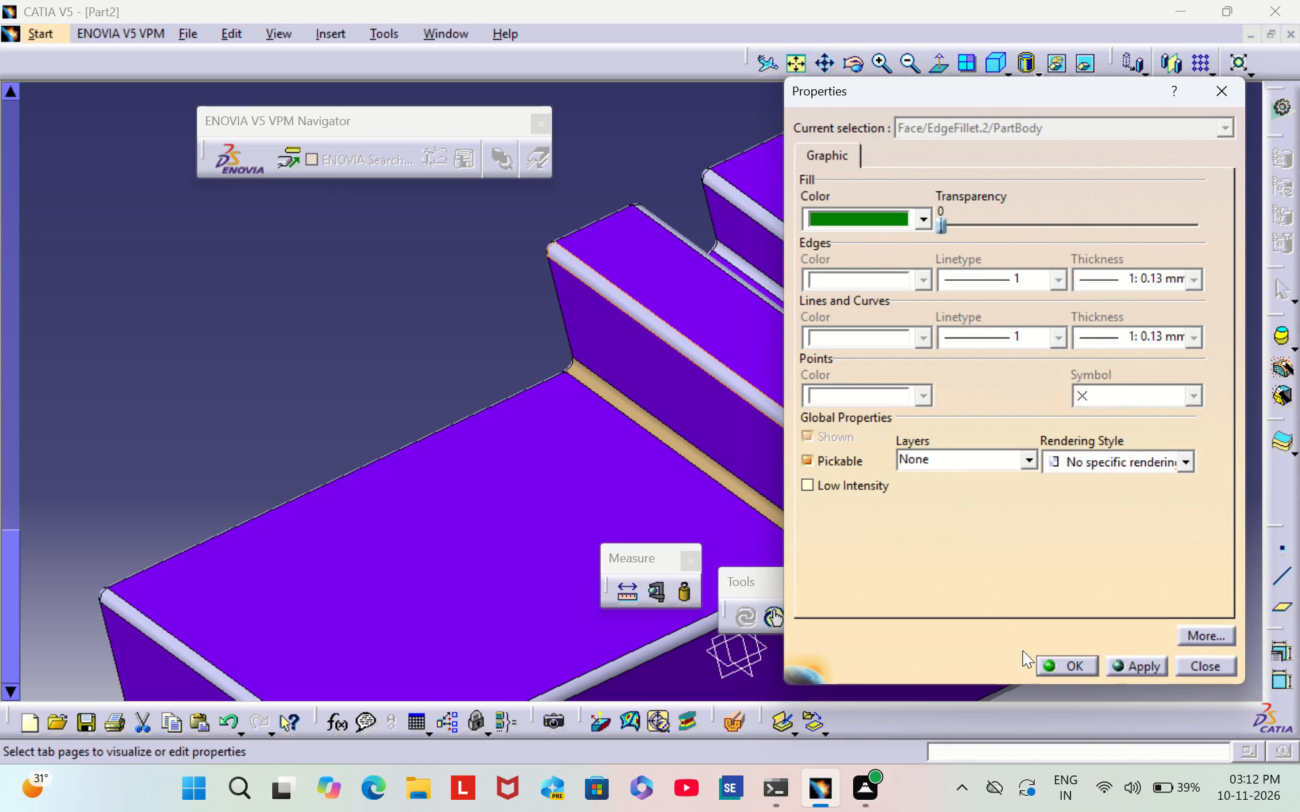
click(1060, 662)
click(1164, 470)
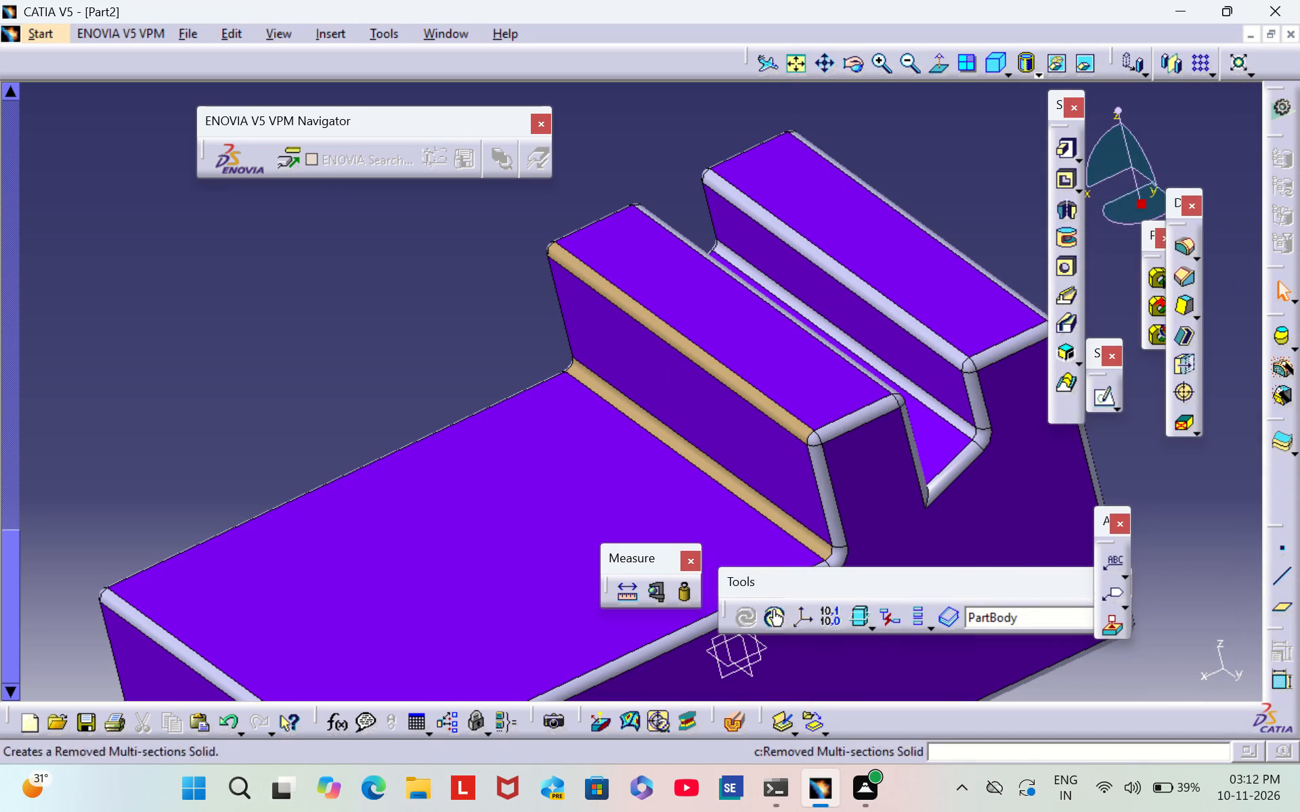
Set the fill color of the fillet face between the low top face and the slotted end face to tan.
scroll(387, 344, down, 2)
middle_drag(387, 344, 626, 356)
right_drag(393, 343, 626, 356)
middle_drag(596, 472, 614, 466)
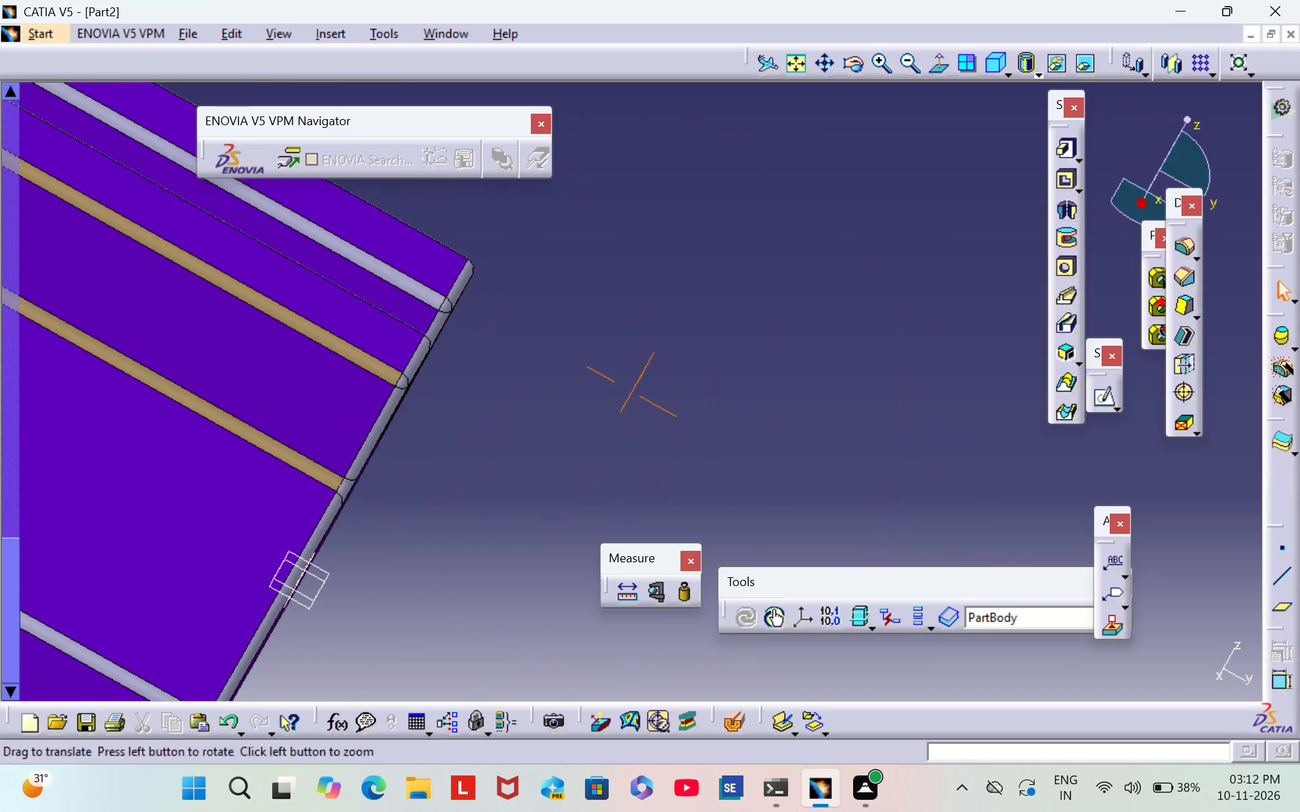
middle_drag(614, 466, 923, 331)
right_click(350, 482)
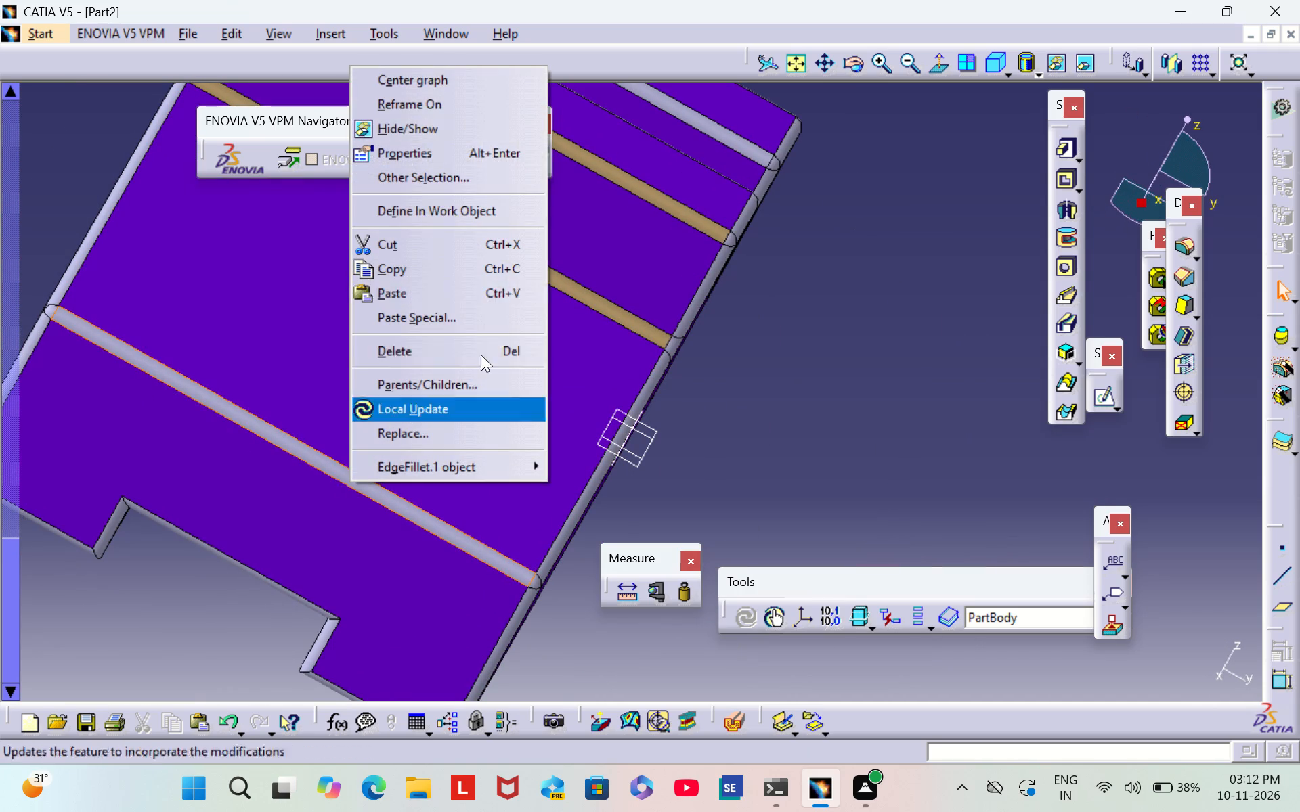
click(488, 143)
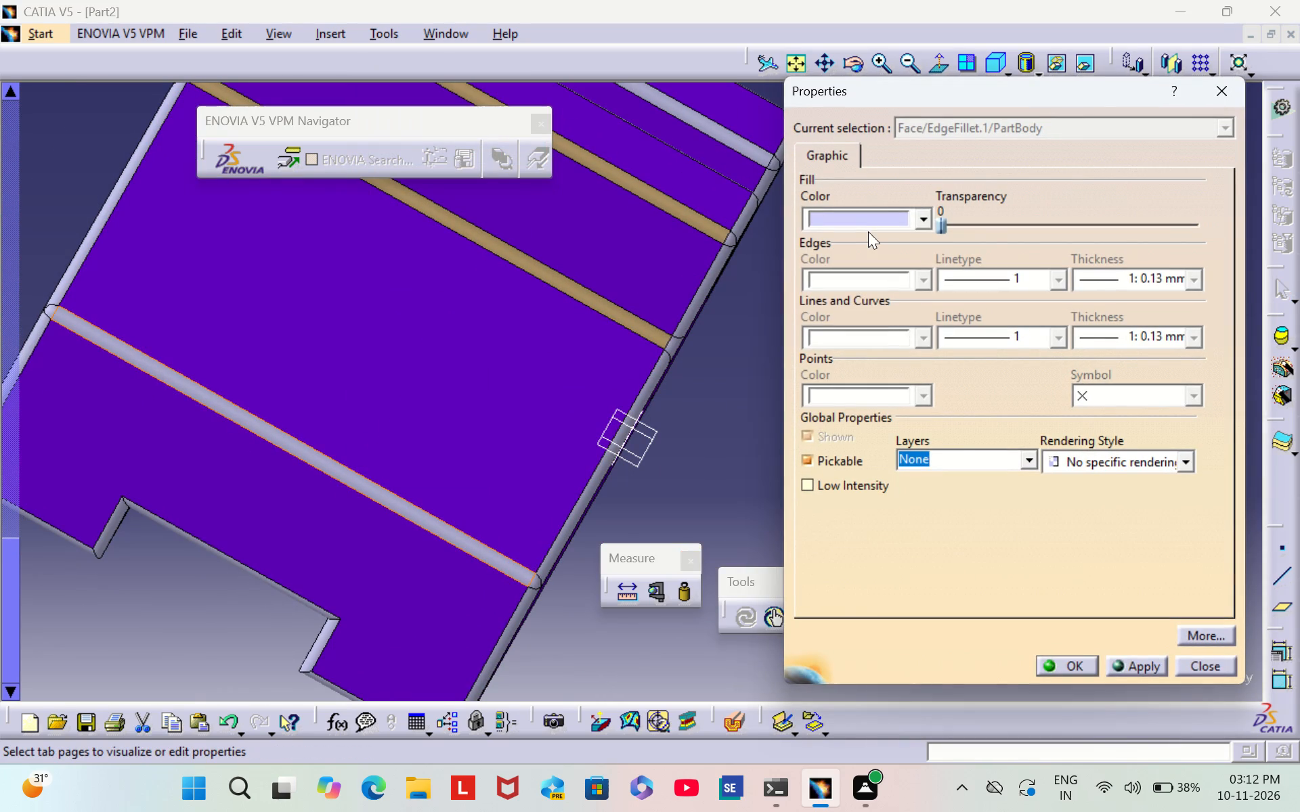
click(869, 215)
click(898, 498)
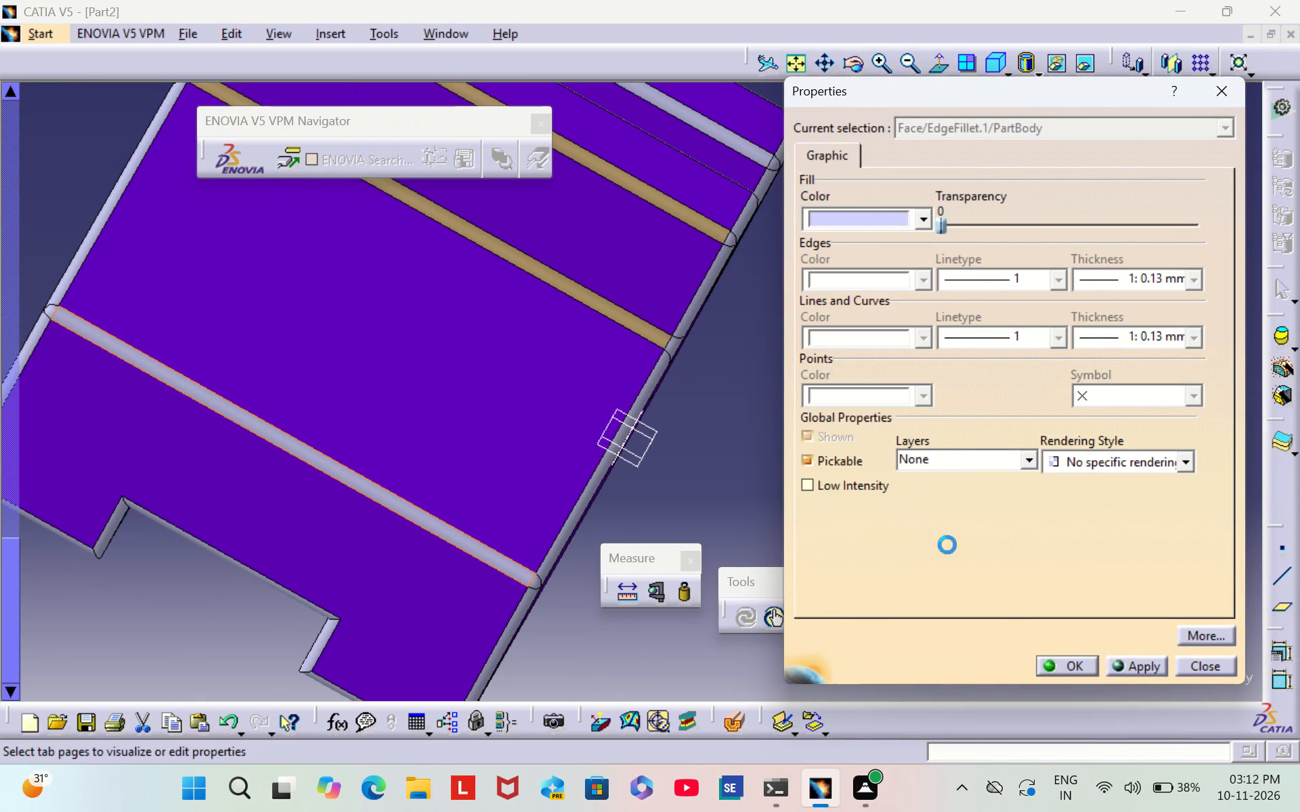
click(1071, 662)
click(846, 384)
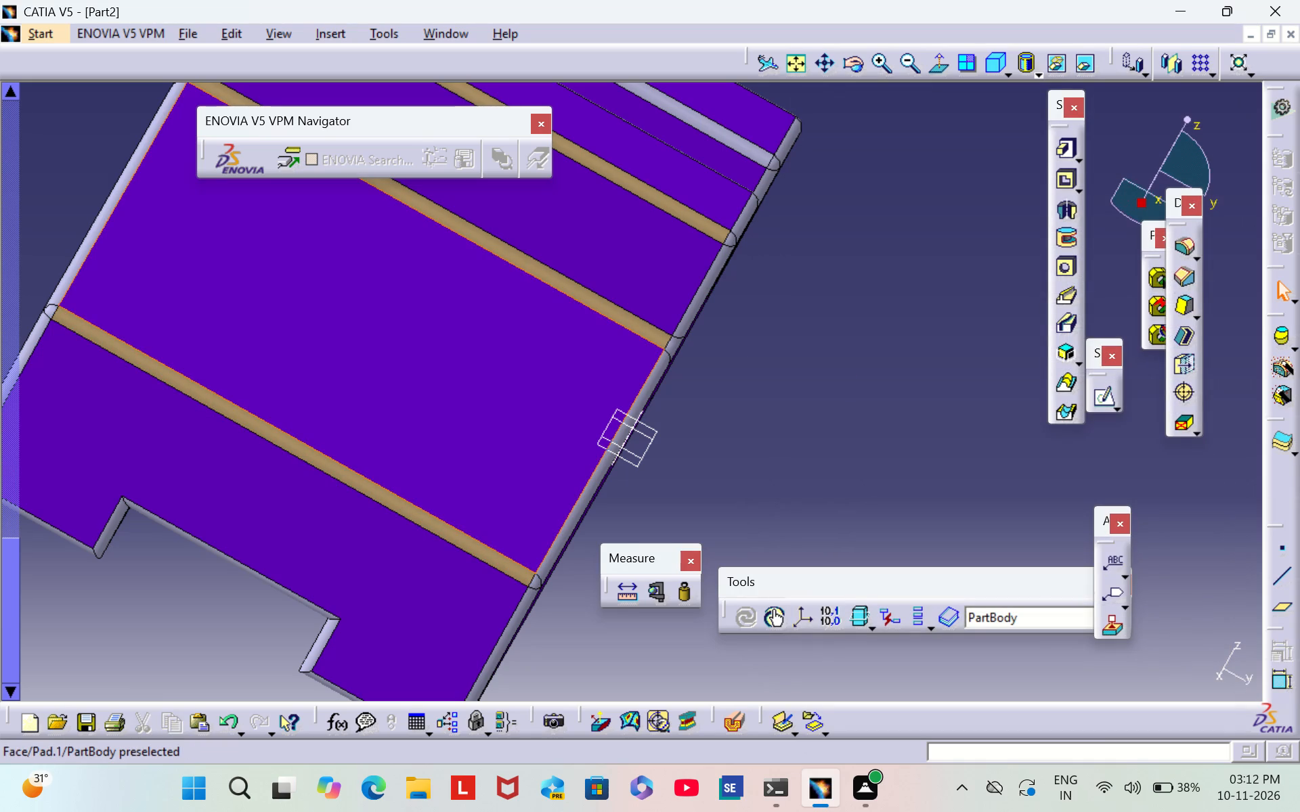
Set the fill color of the upright fillet face on the front ridge's step-side wall at the negative-Y side to tan.
scroll(355, 340, down, 1)
middle_drag(355, 340, 487, 397)
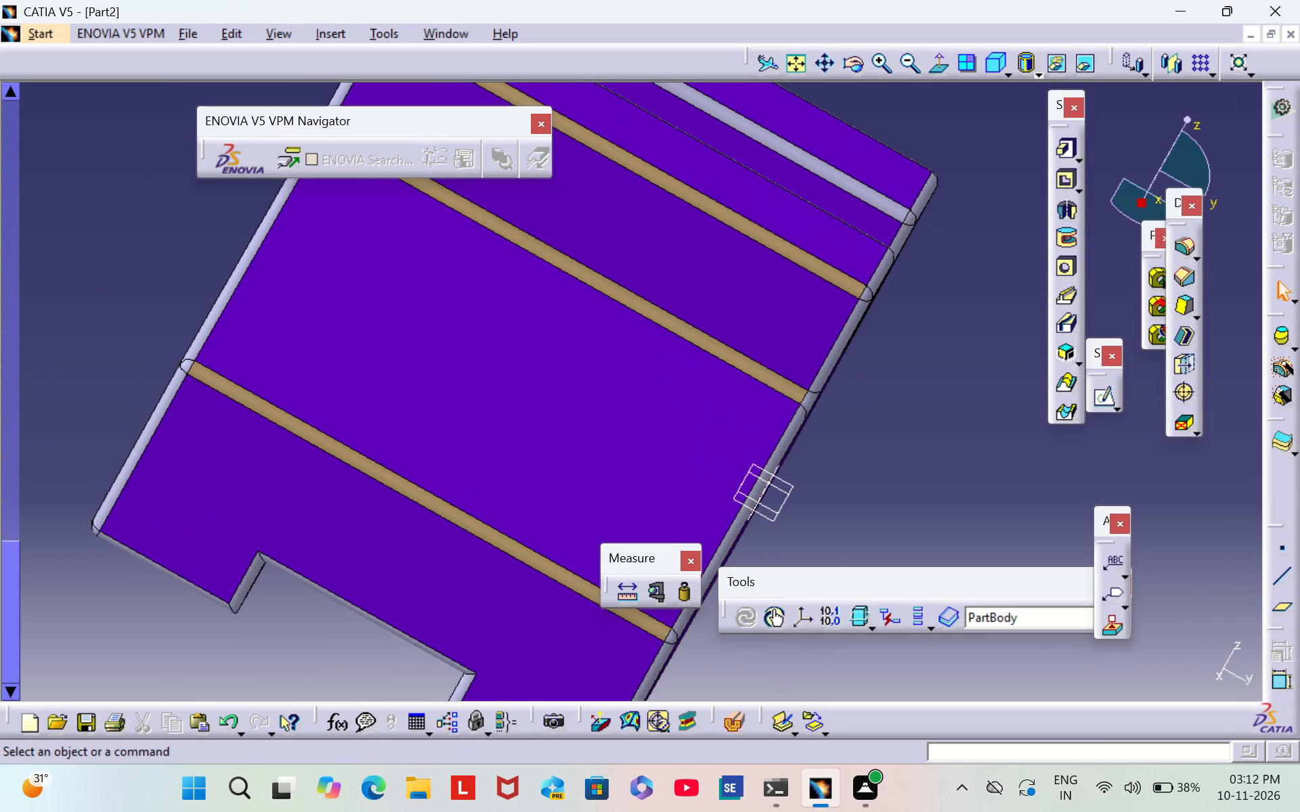
middle_drag(140, 321, 420, 404)
right_drag(140, 321, 420, 404)
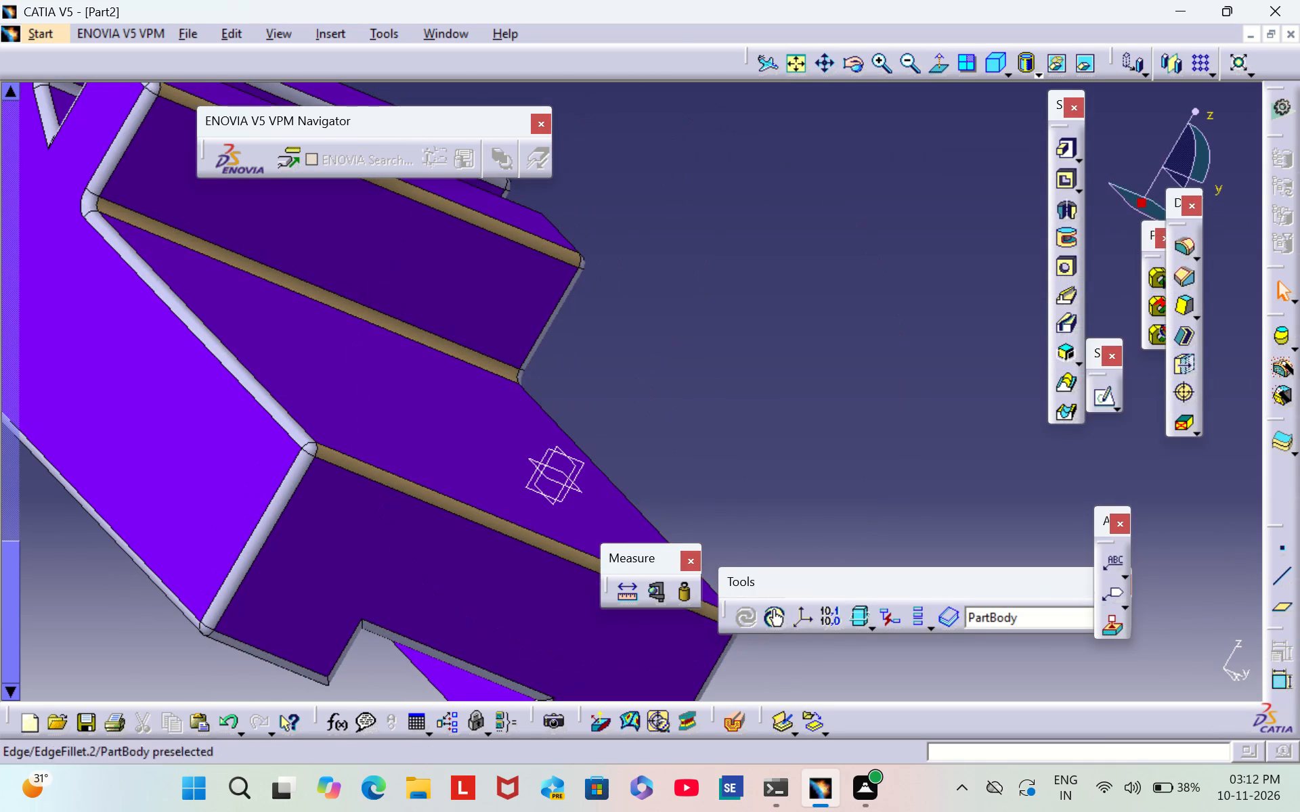
middle_drag(817, 382, 1102, 467)
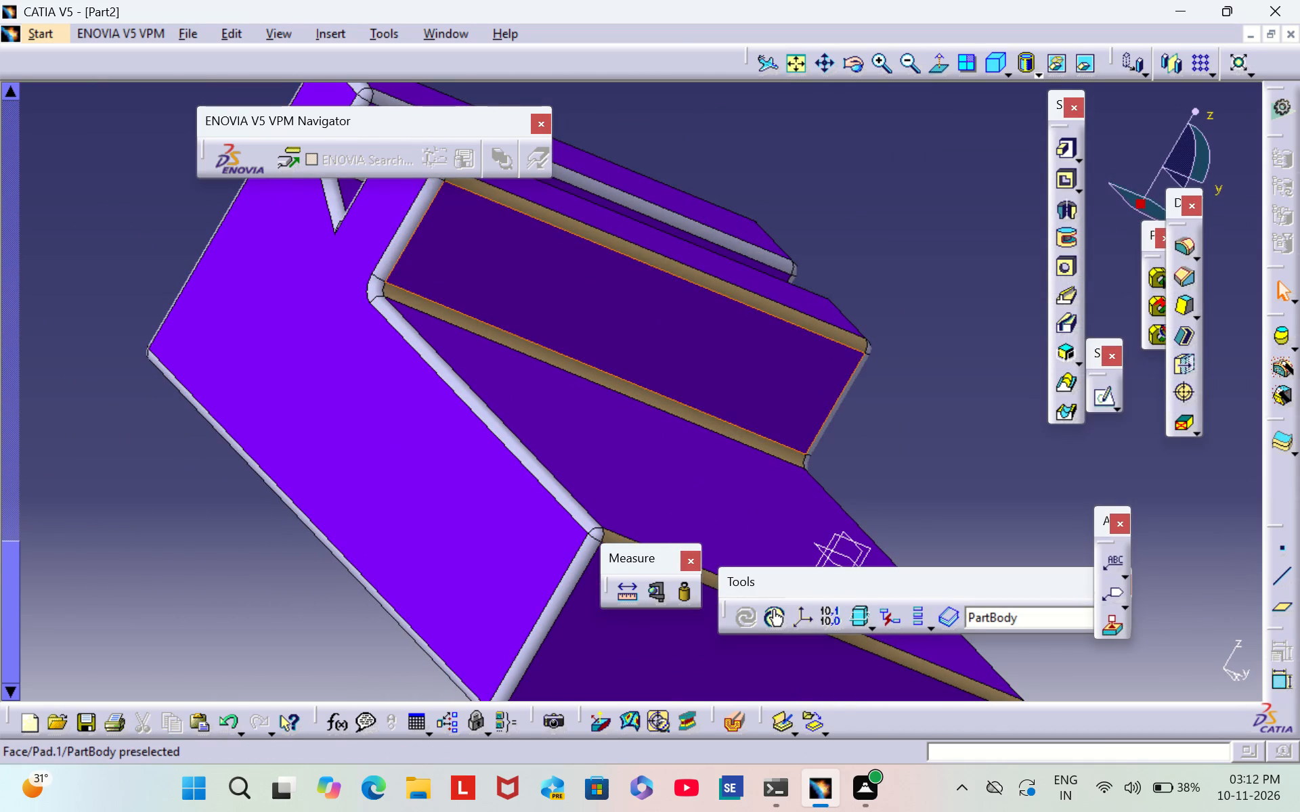
right_click(398, 246)
click(498, 328)
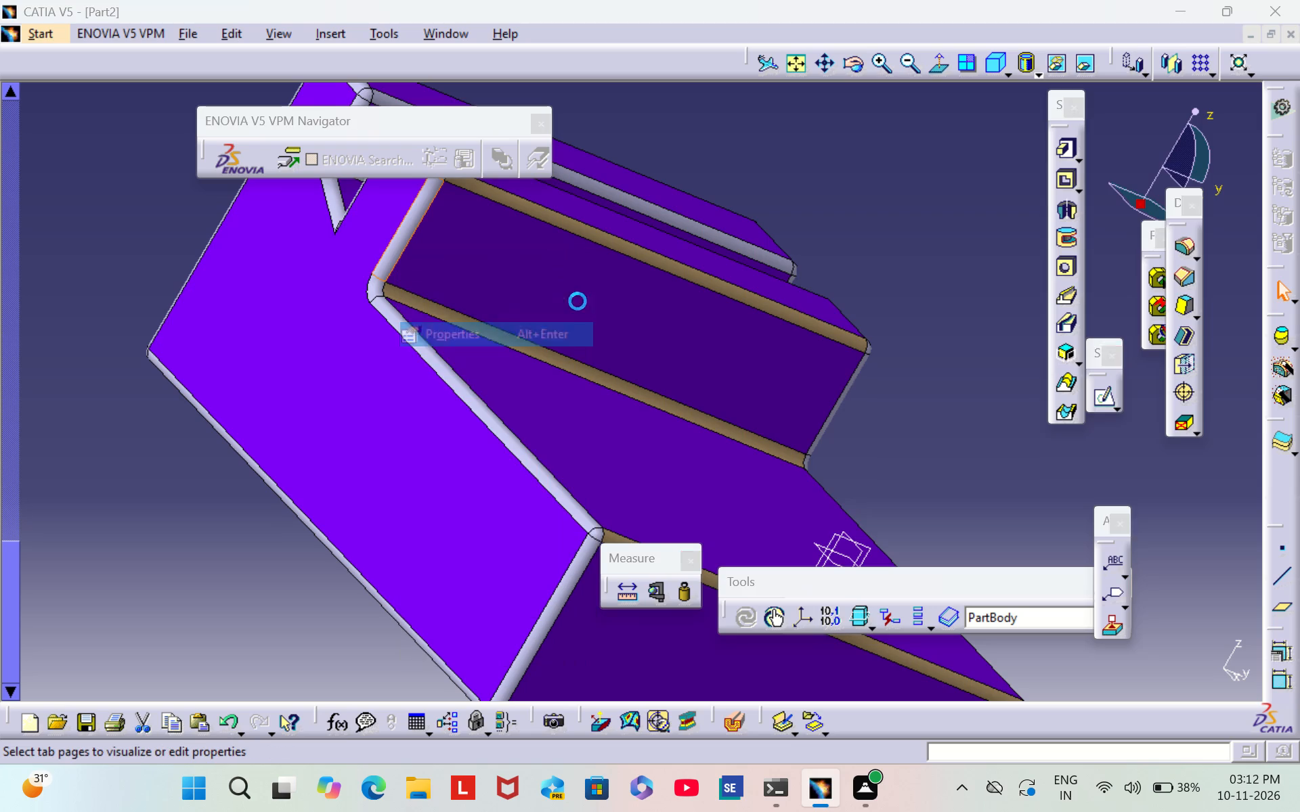
click(833, 217)
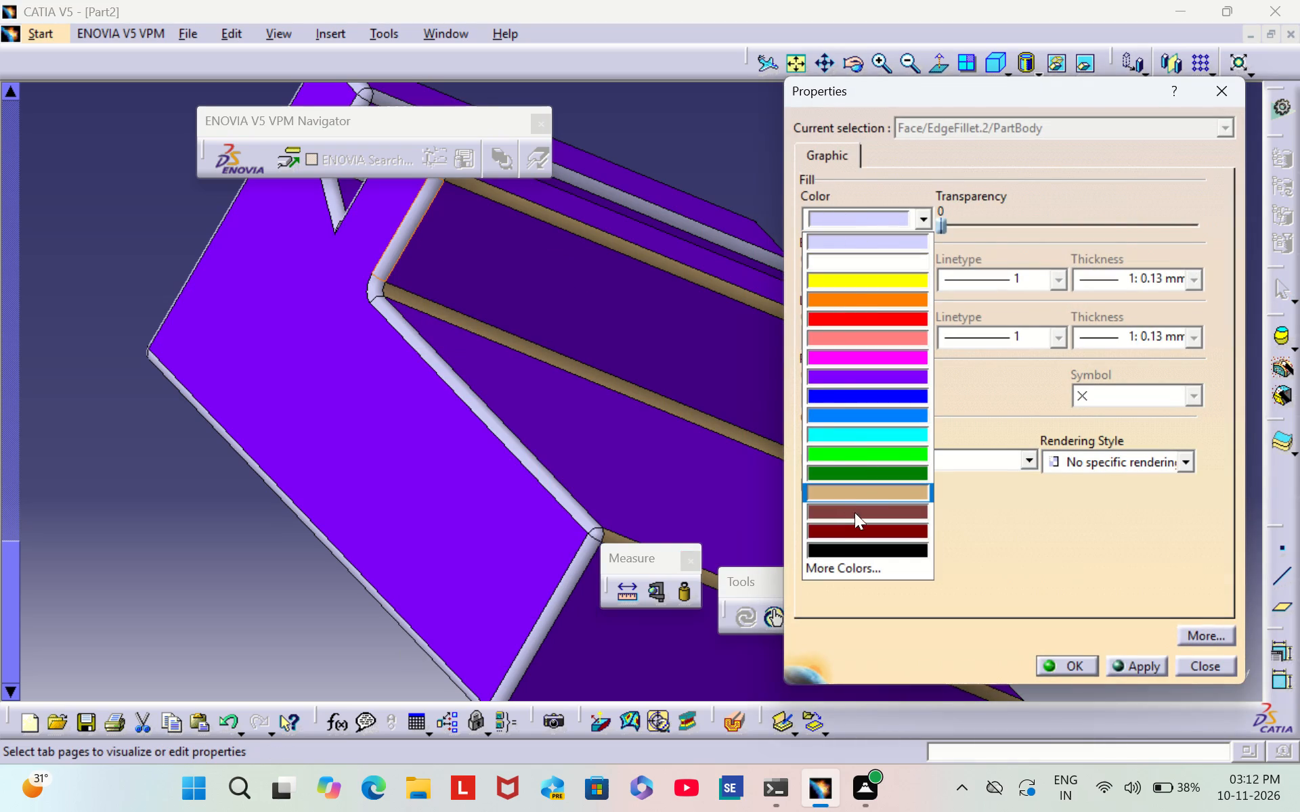
click(863, 487)
click(1061, 663)
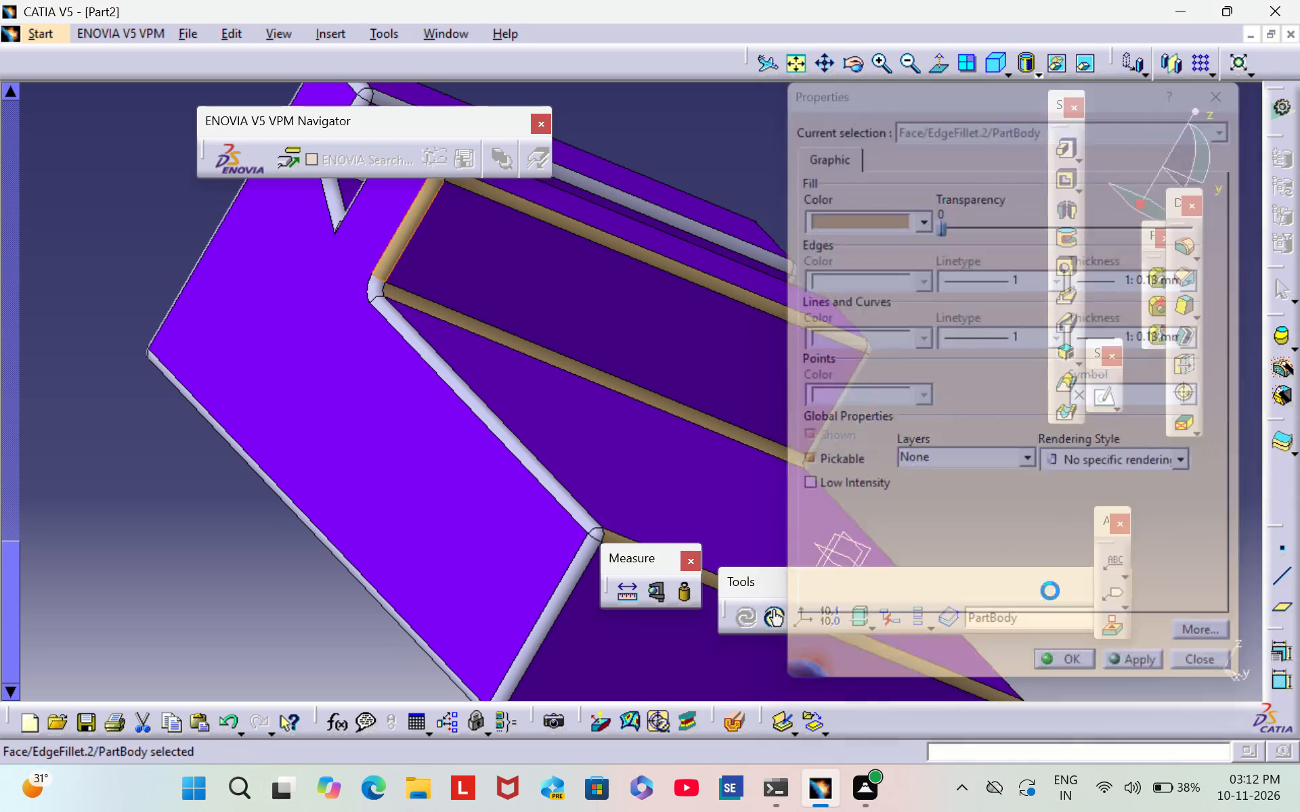
click(926, 300)
Set the fill color of the long fillet face between the low top face and the negative-Y side face to tan.
scroll(934, 282, down, 1)
middle_drag(934, 282, 730, 348)
right_drag(934, 281, 726, 348)
middle_click(730, 348)
middle_drag(720, 352, 518, 405)
scroll(712, 360, down, 1)
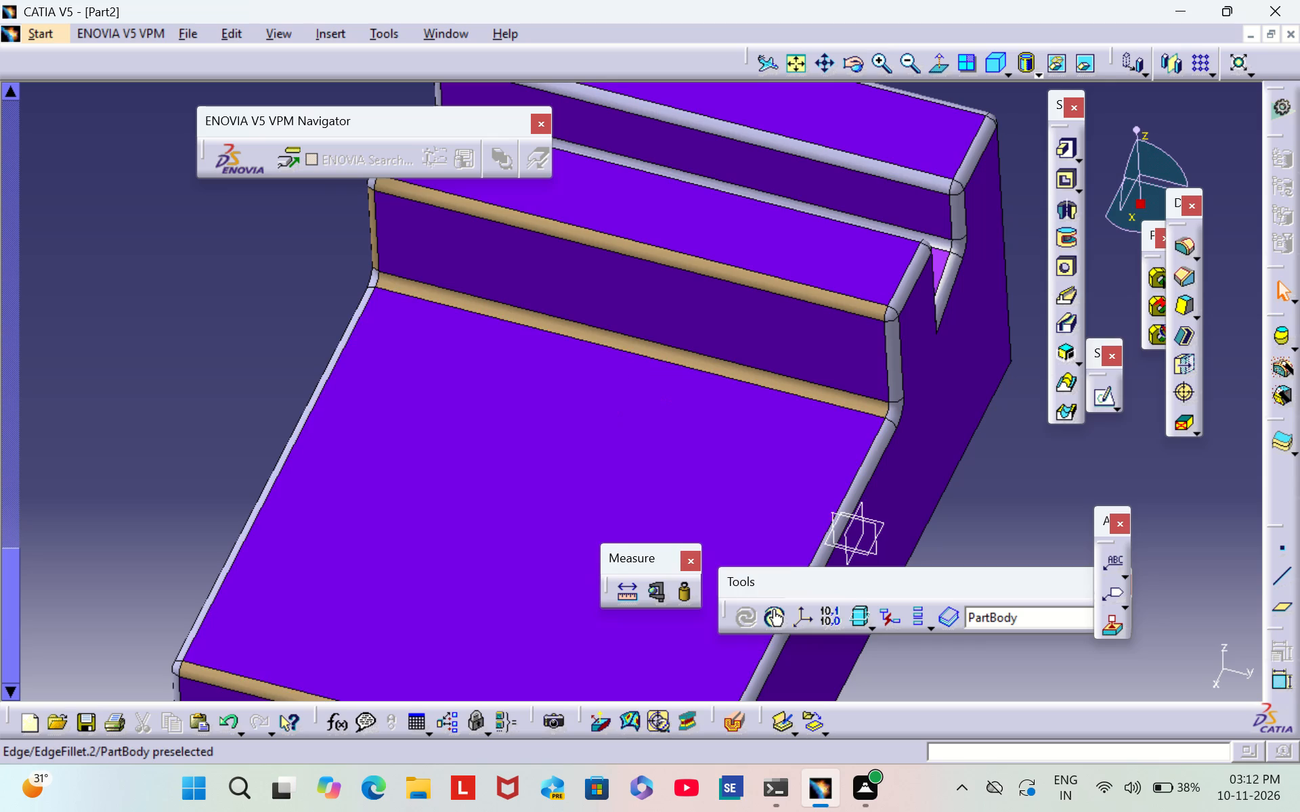
middle_drag(214, 363, 446, 378)
right_drag(214, 363, 446, 378)
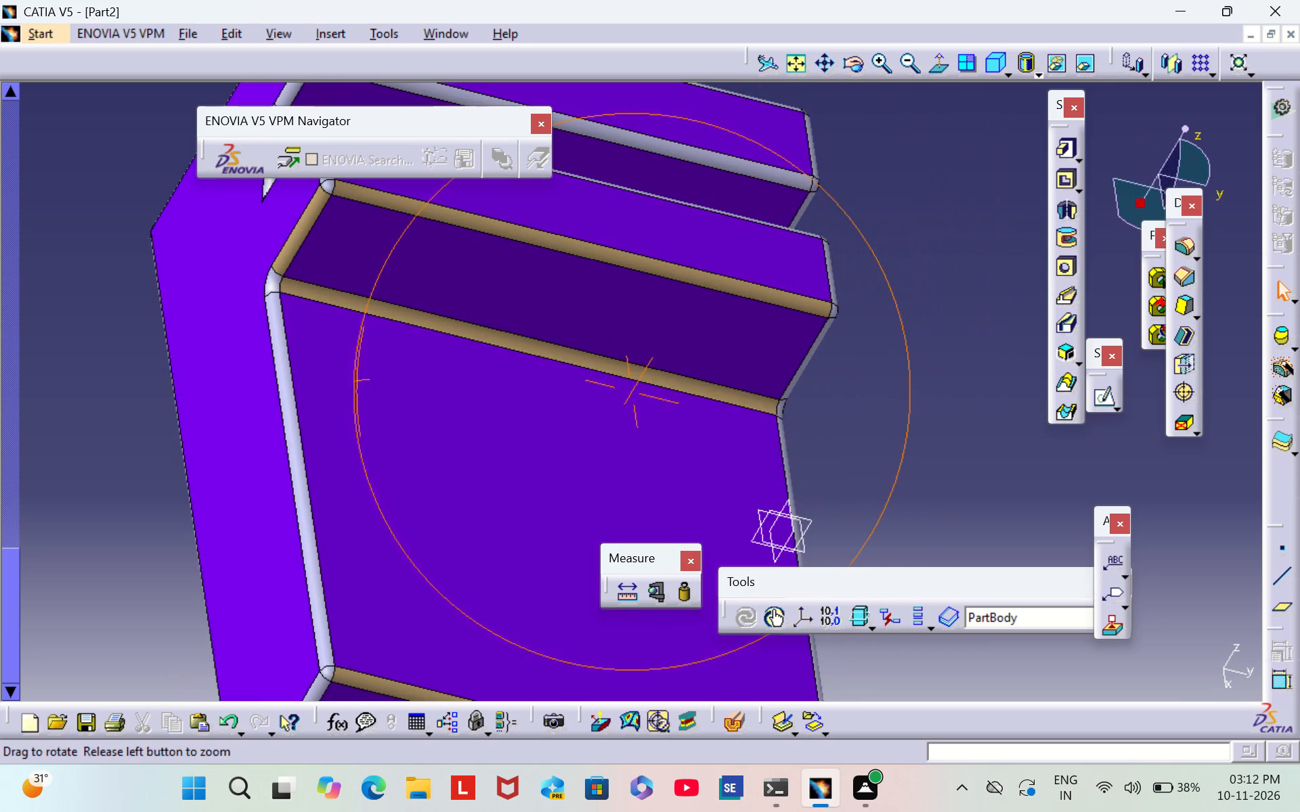
right_click(294, 436)
click(418, 110)
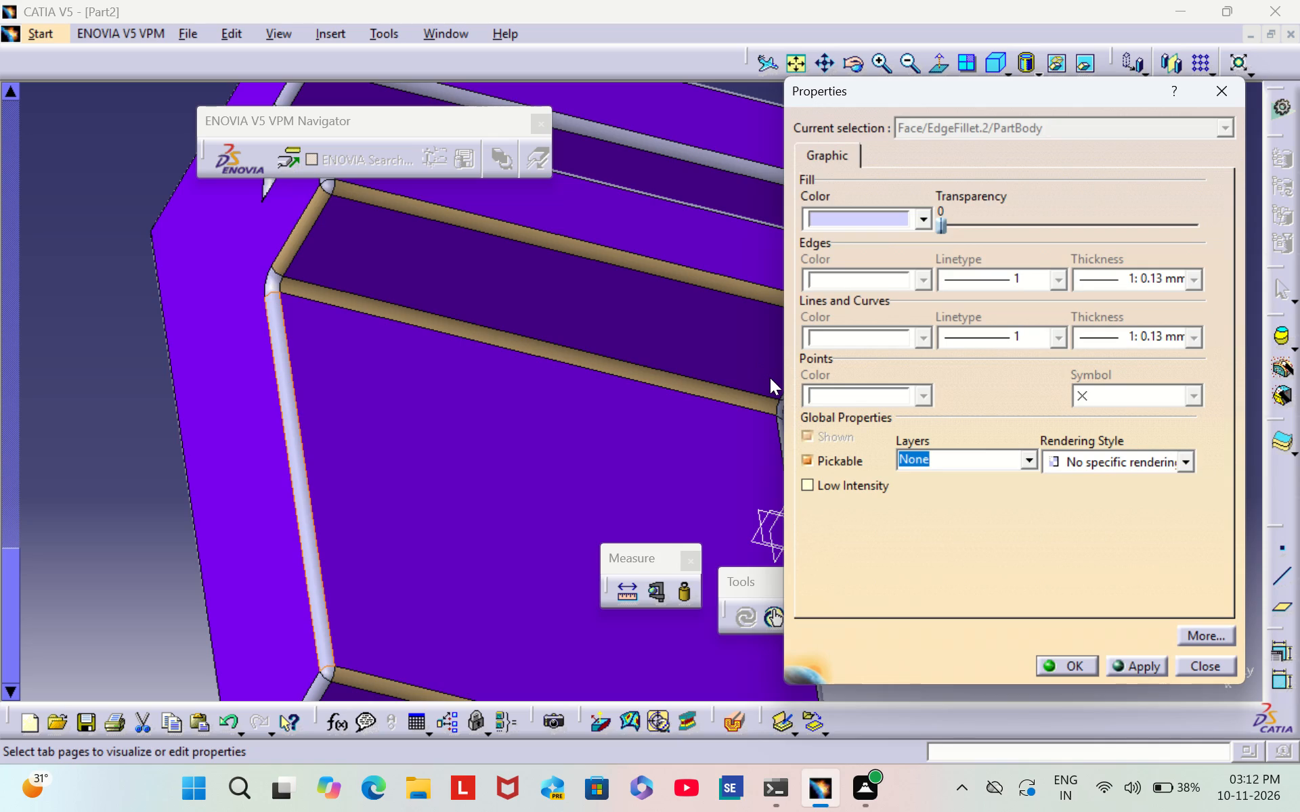
click(896, 221)
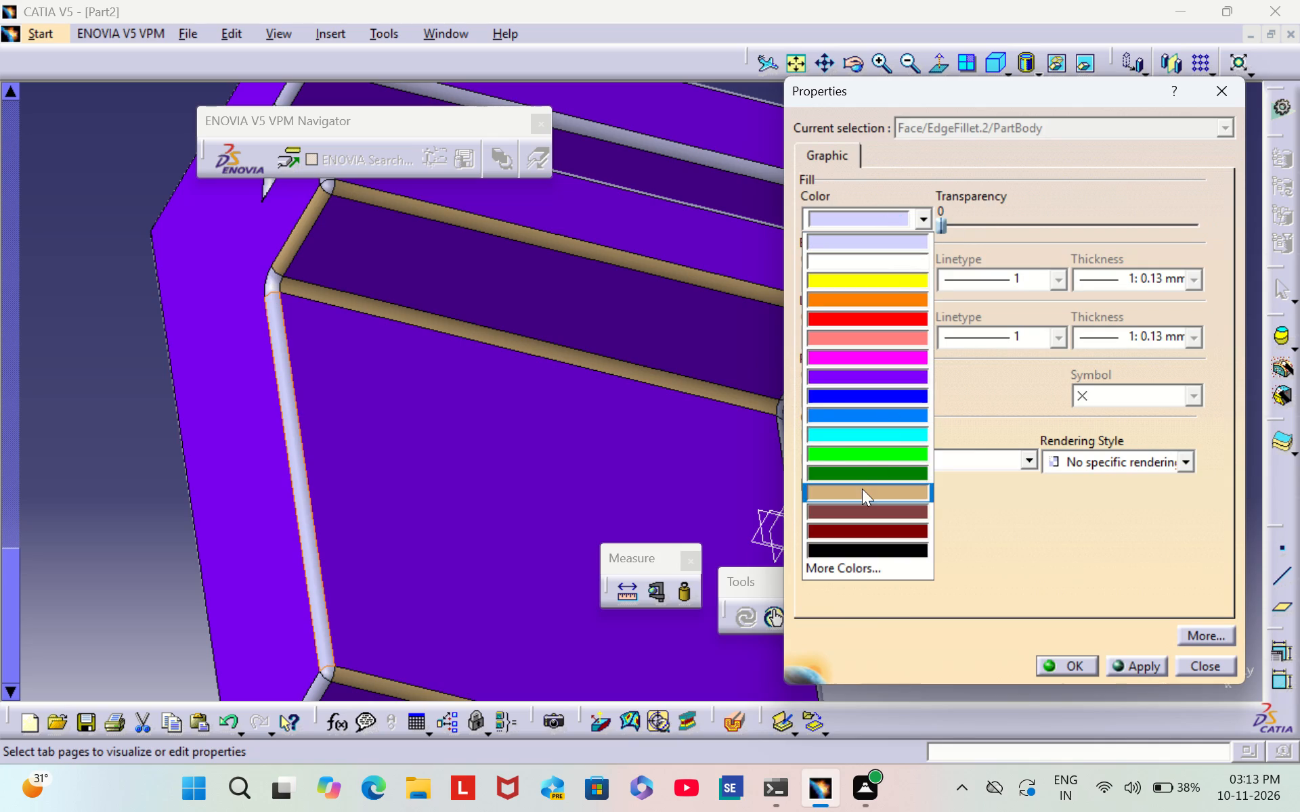
click(862, 489)
click(1067, 660)
click(981, 387)
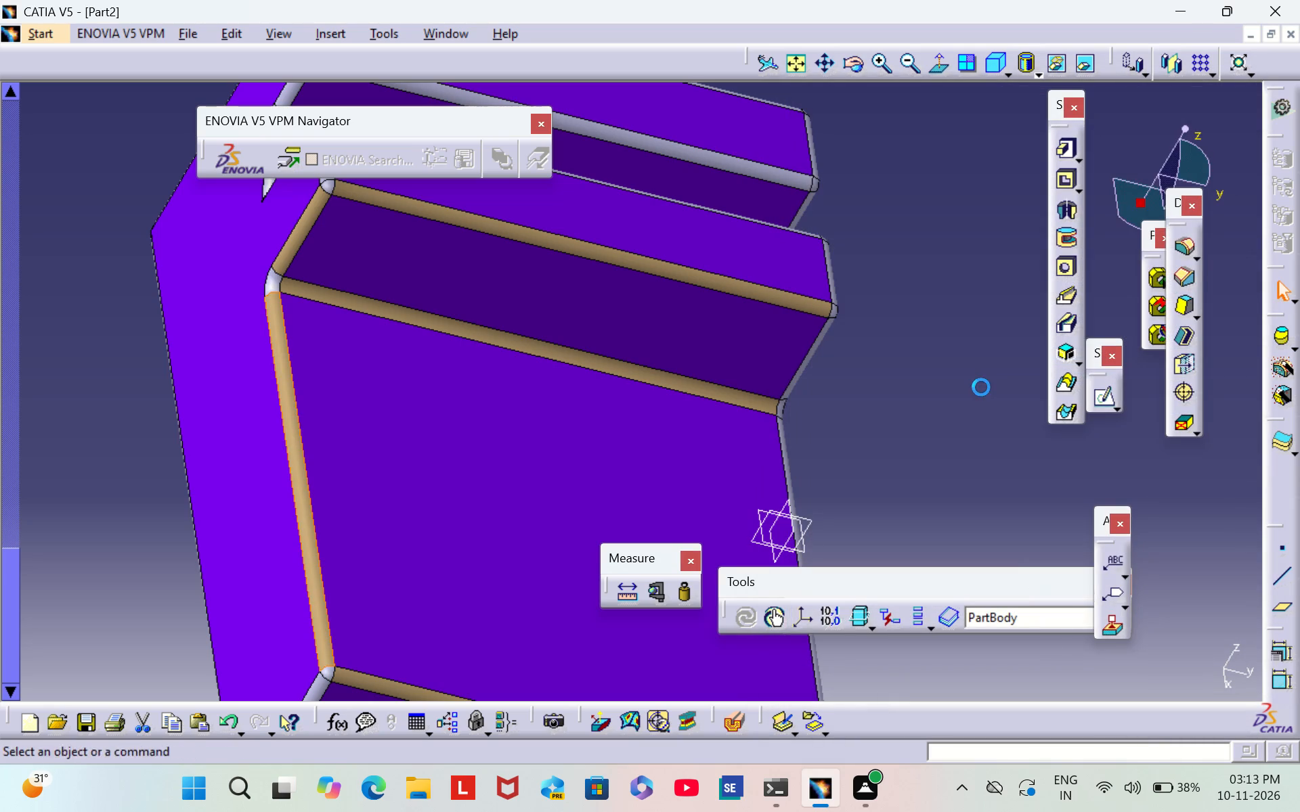
Set the fill color of the long fillet face between the low top face and the positive-Y side face to tan.
middle_drag(982, 385, 646, 400)
scroll(982, 385, down, 1)
right_drag(982, 383, 646, 400)
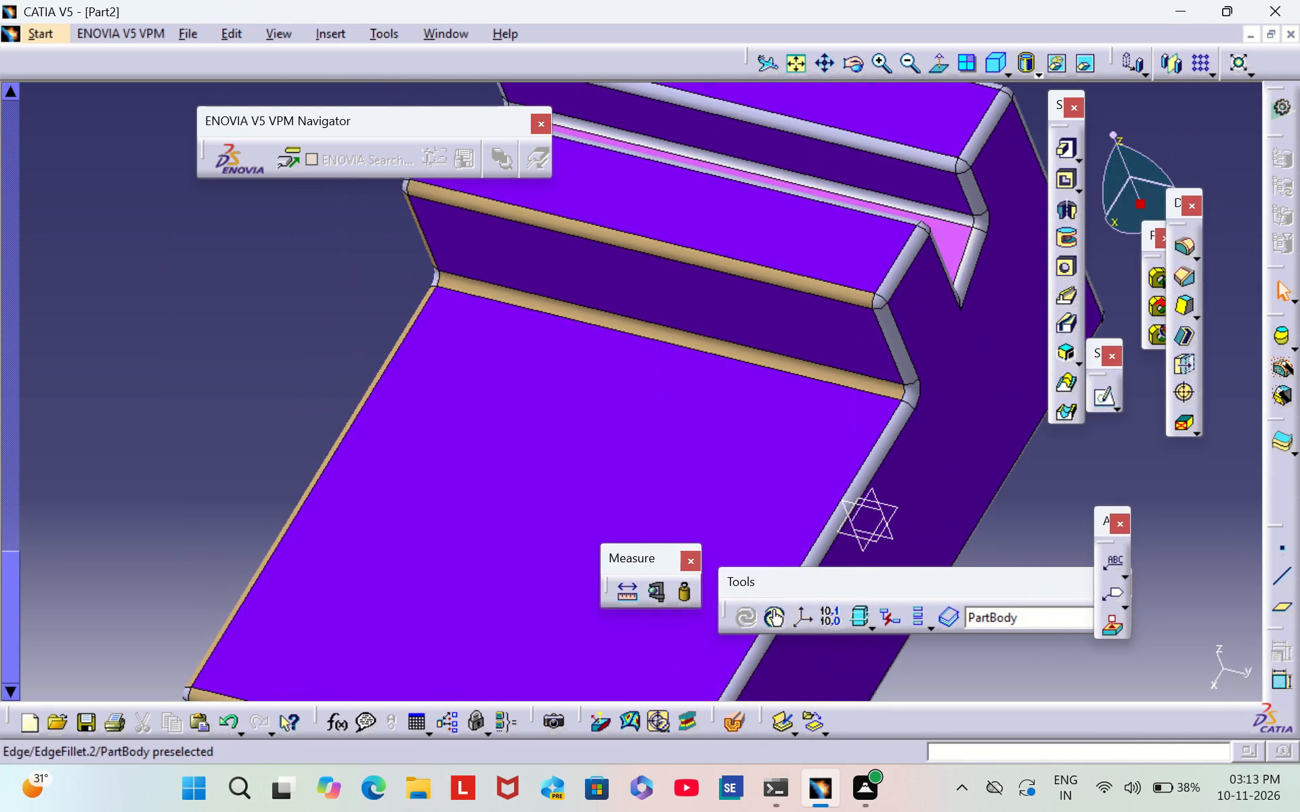
middle_drag(1013, 512, 852, 288)
scroll(852, 290, down, 1)
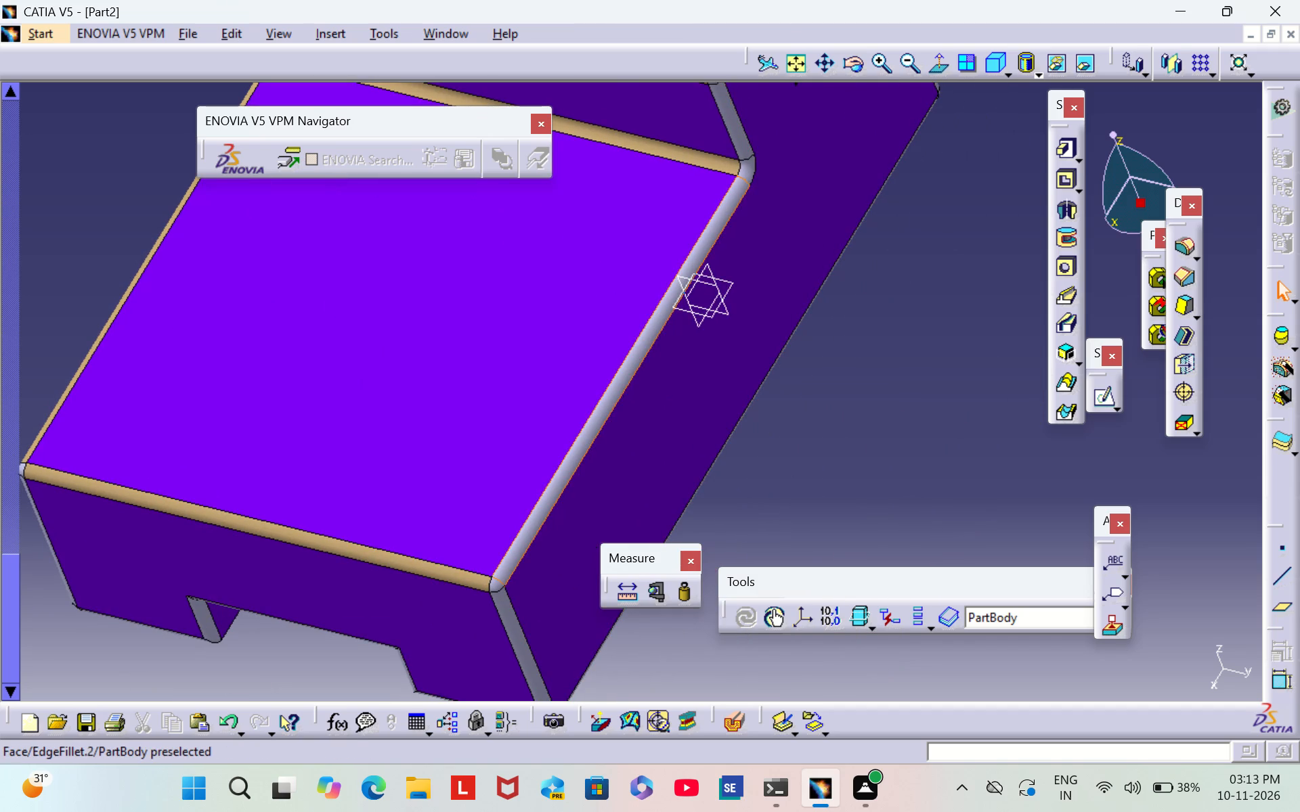
right_click(586, 428)
click(638, 98)
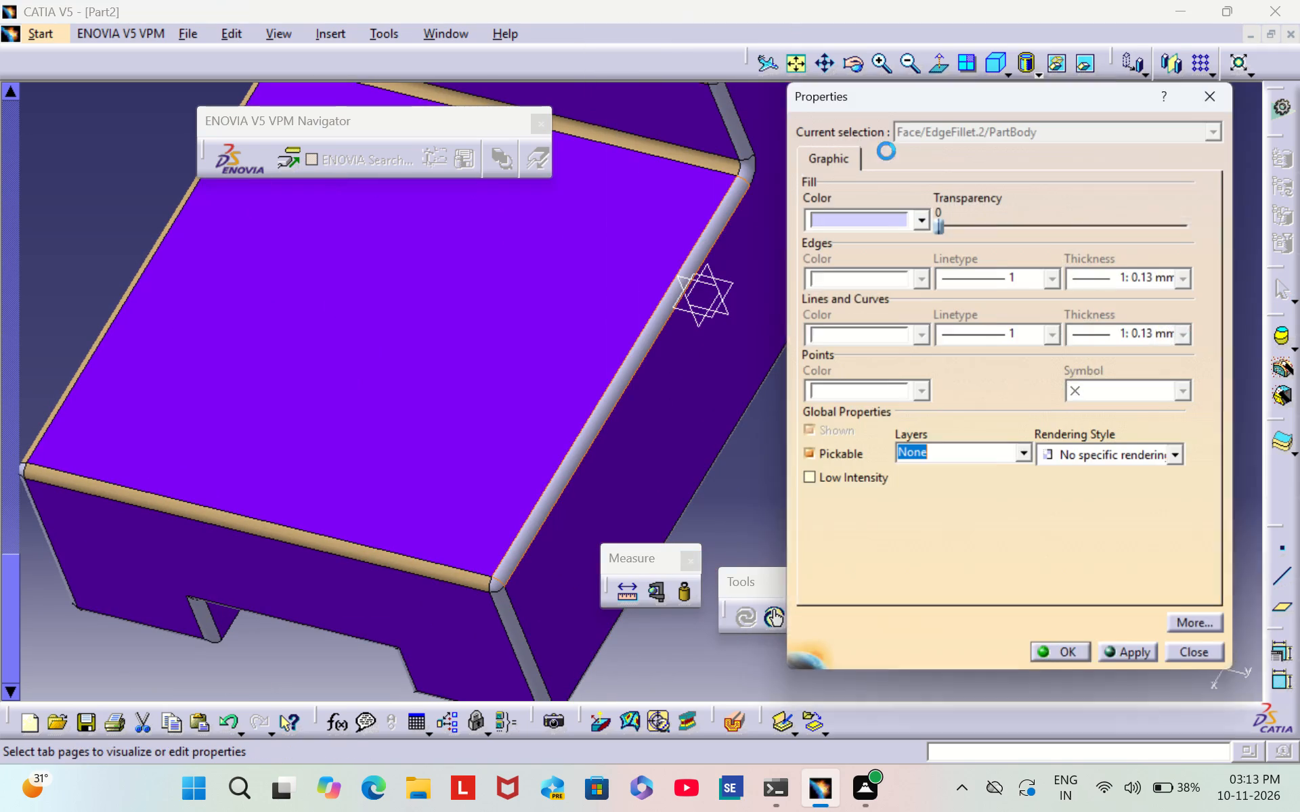
click(854, 208)
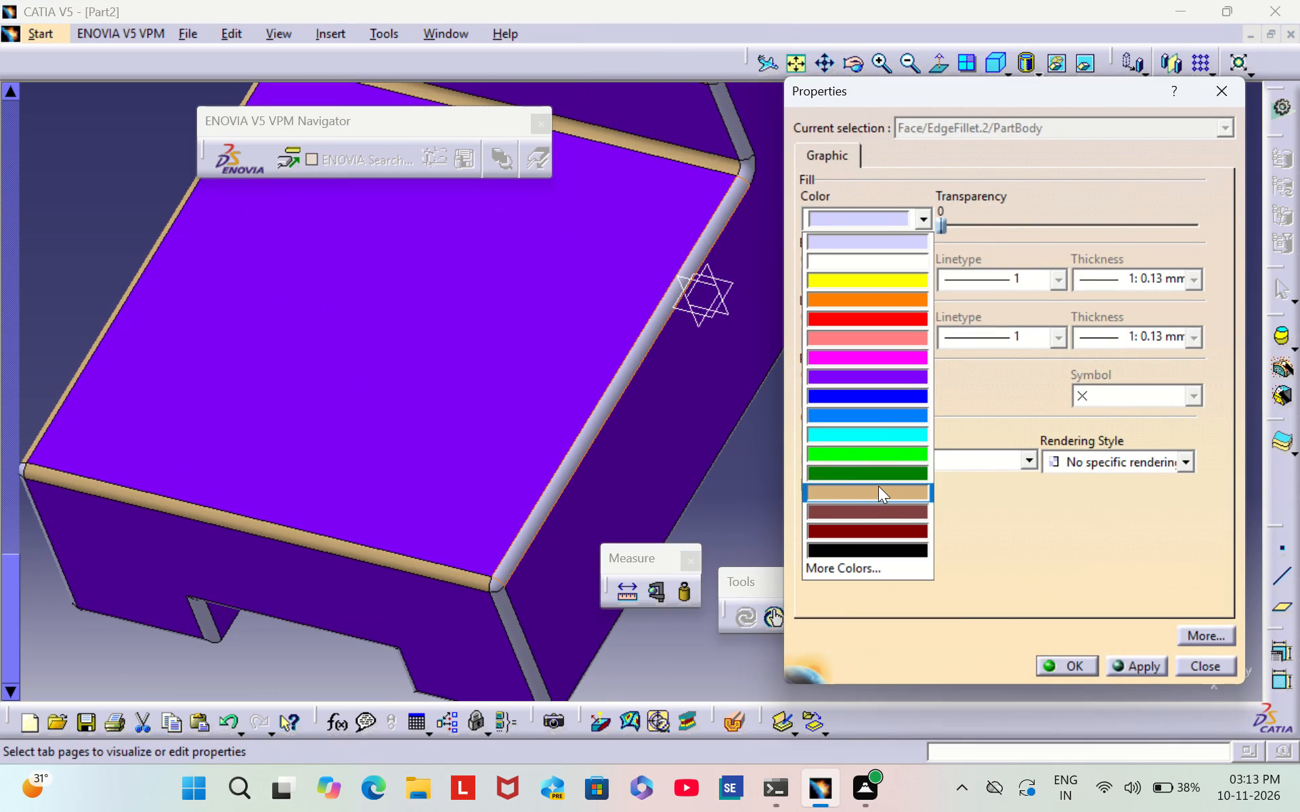
click(878, 486)
click(1051, 658)
click(839, 425)
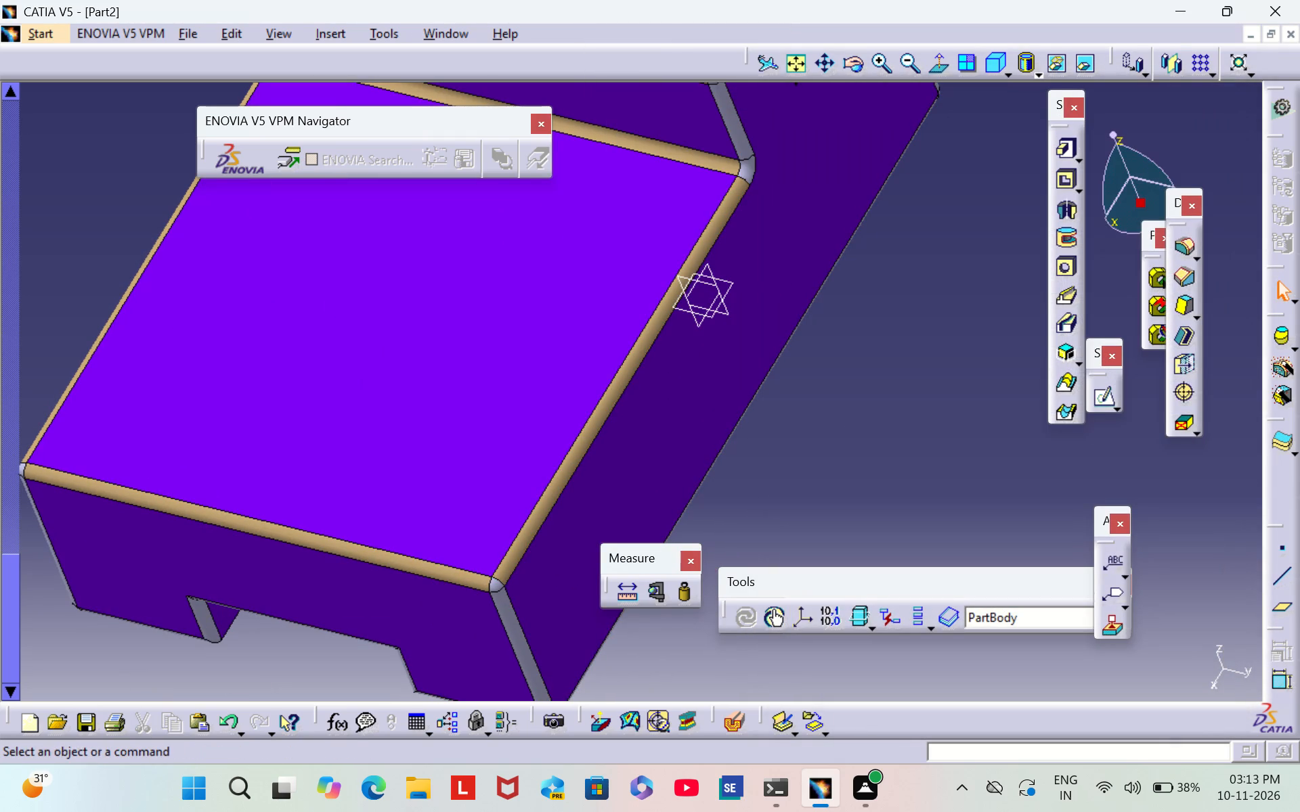
Set the fill color of the upright corner fillet between the slotted end face and the positive-Y side face to tan.
middle_drag(243, 660, 337, 530)
scroll(243, 660, down, 1)
right_drag(248, 642, 337, 530)
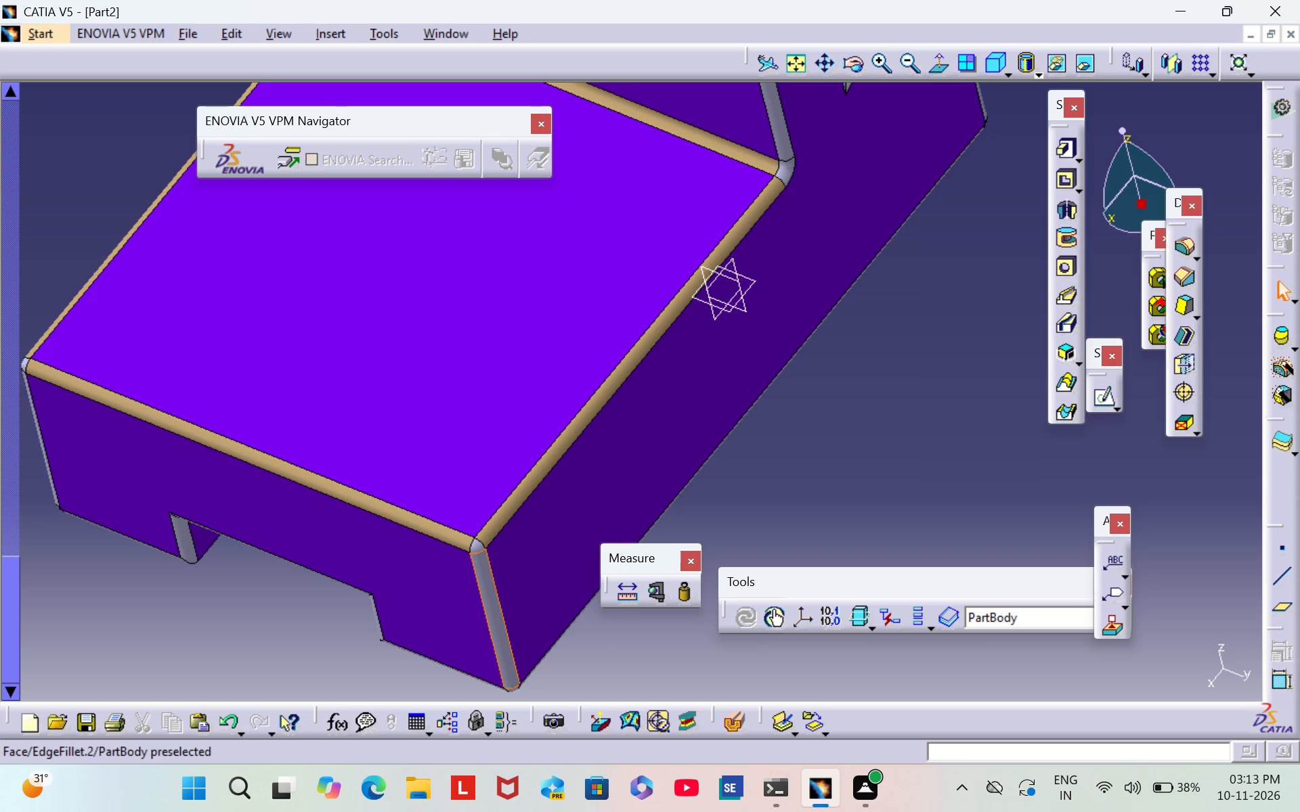
right_click(490, 616)
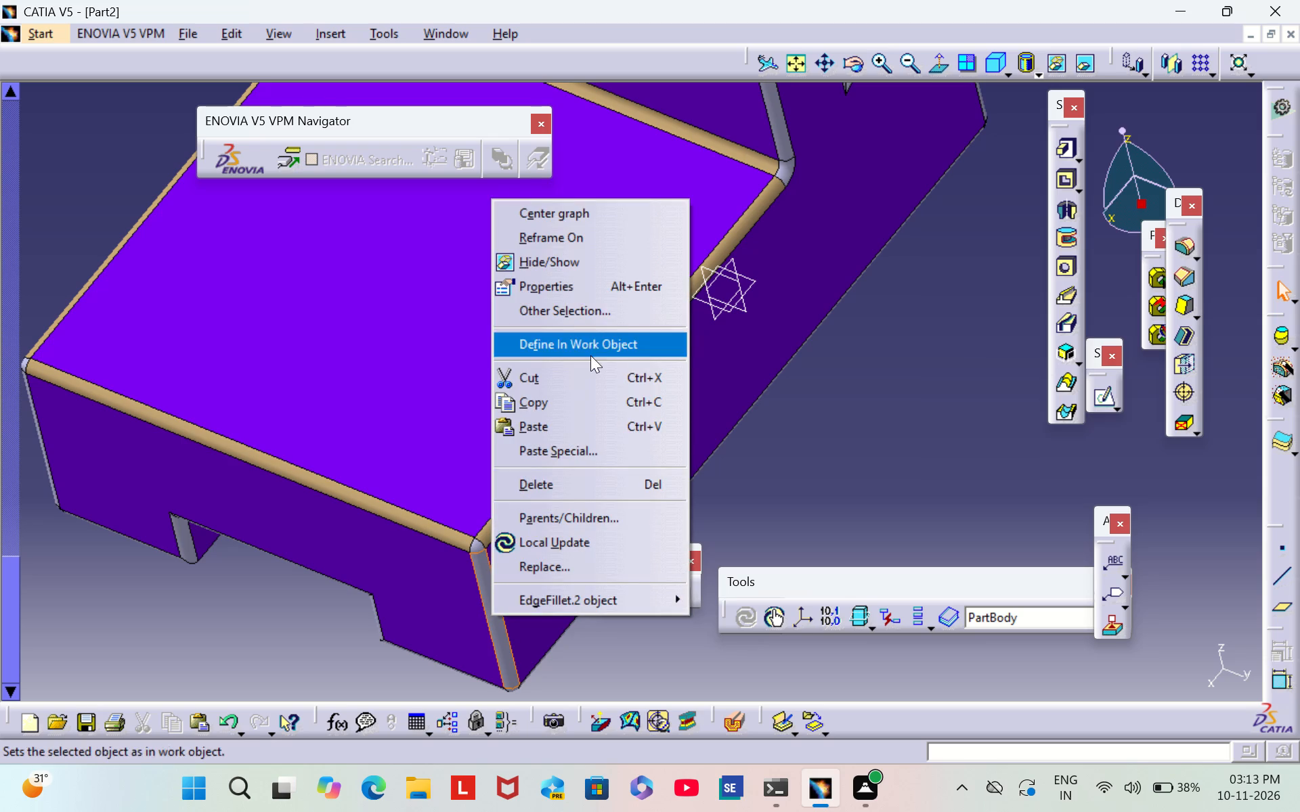
click(574, 290)
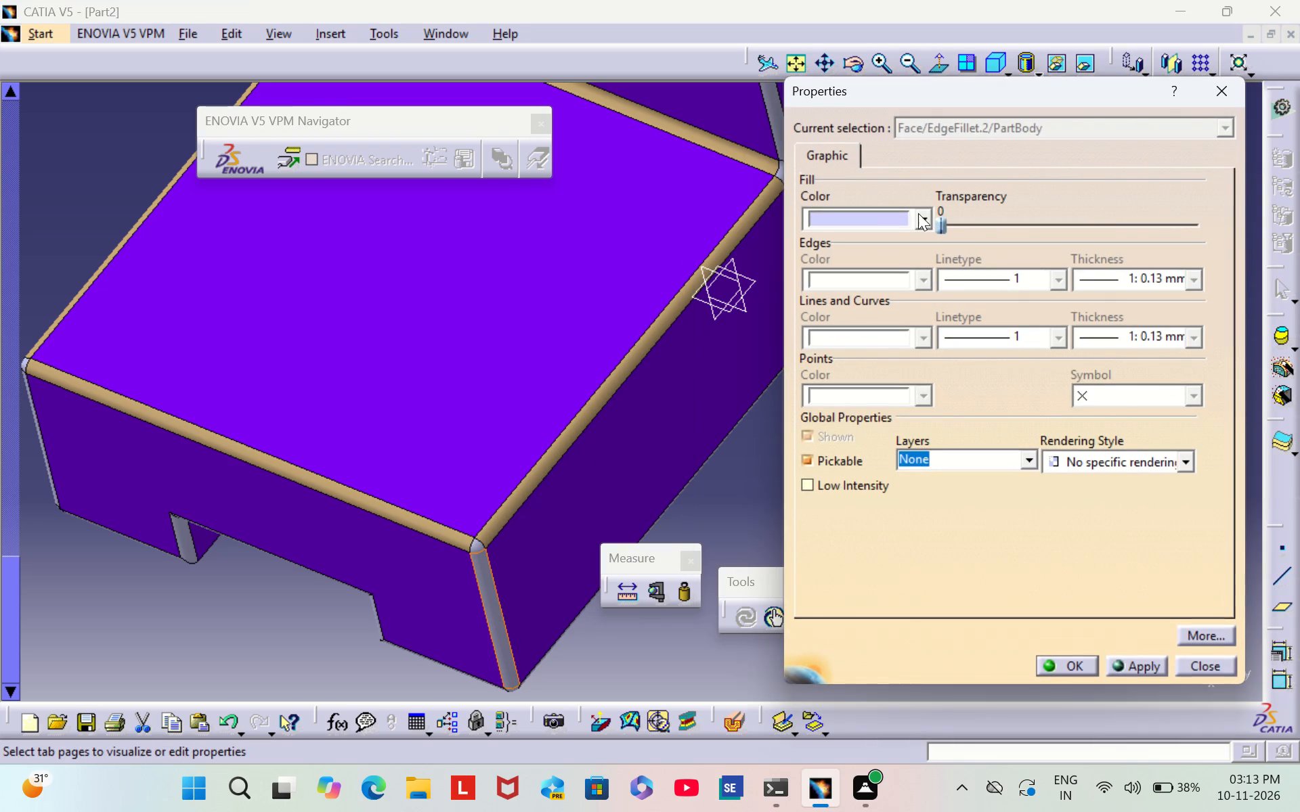
click(894, 215)
click(885, 489)
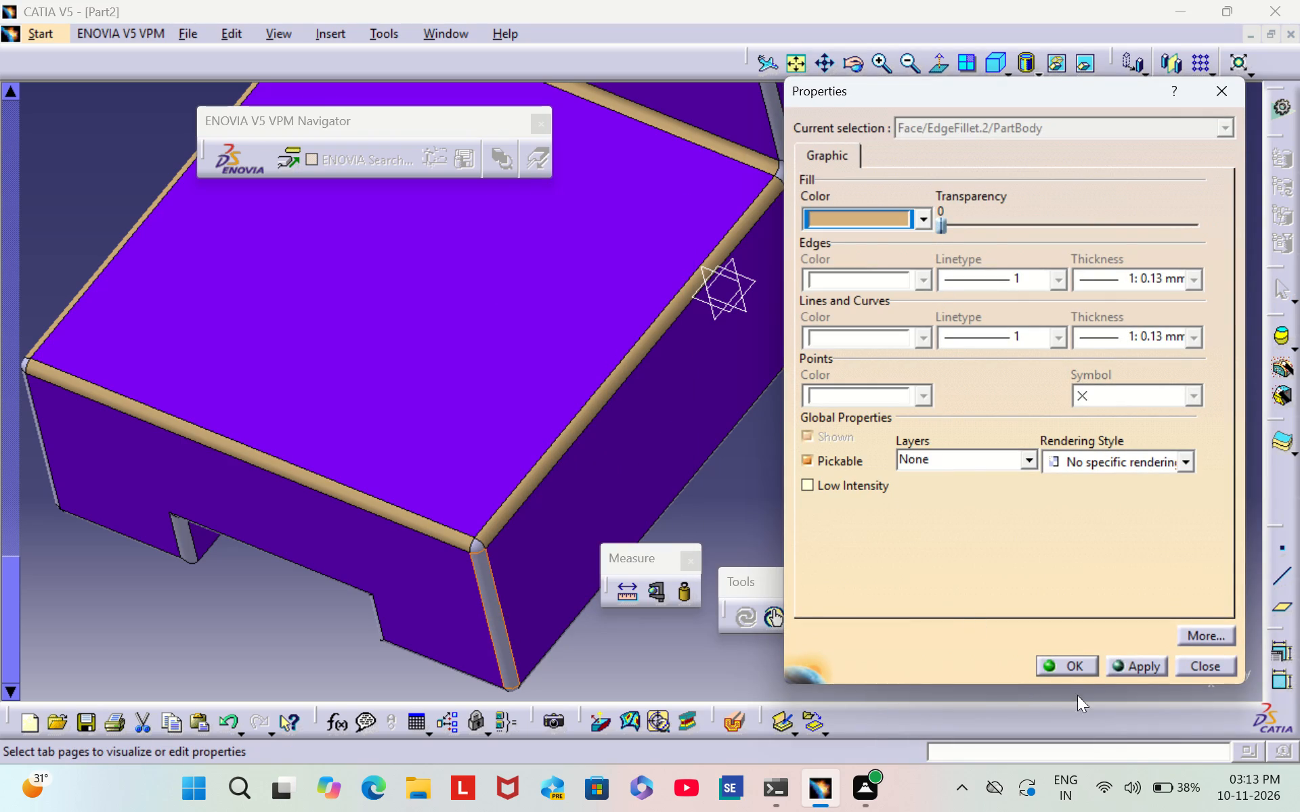
click(1073, 667)
click(913, 458)
Set the fill color of the upright corner fillet between the slotted end face and the negative-Y side face to tan.
middle_drag(890, 444, 913, 413)
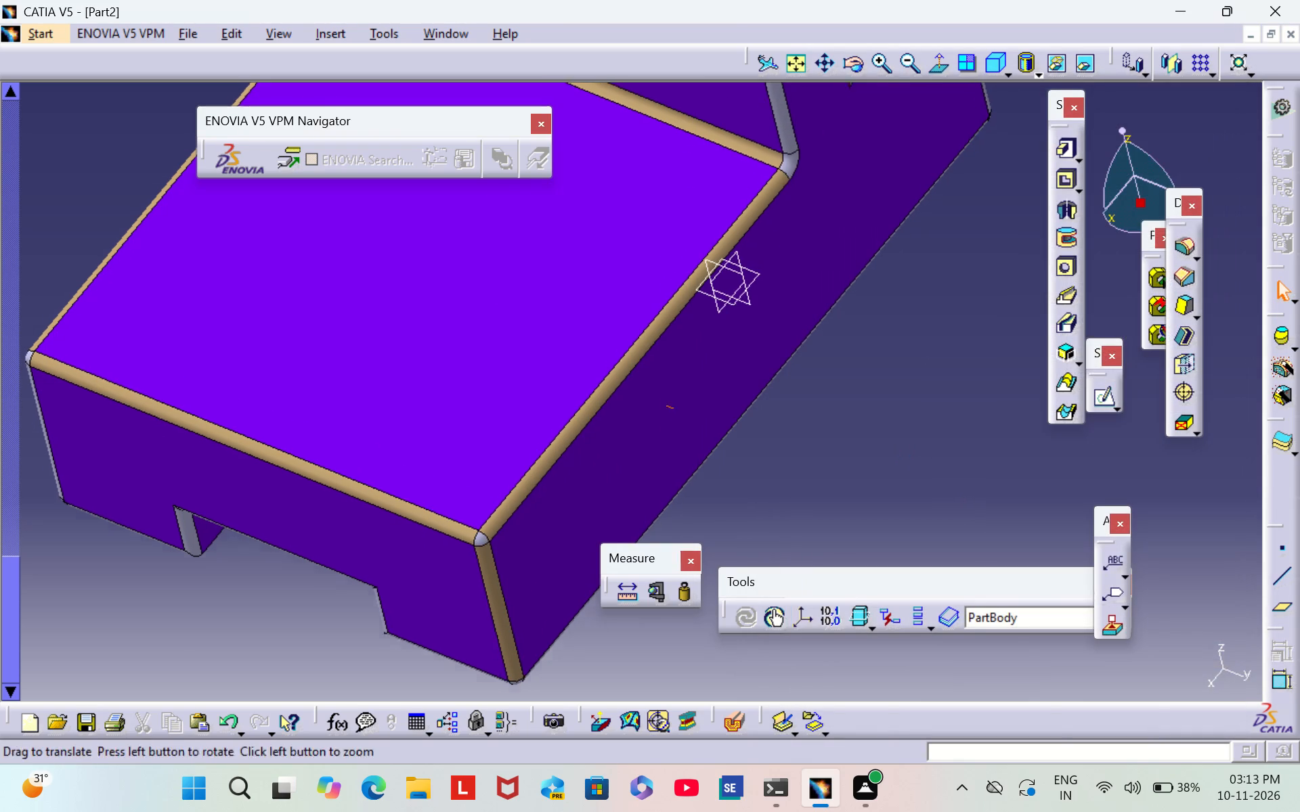
middle_drag(913, 413, 996, 325)
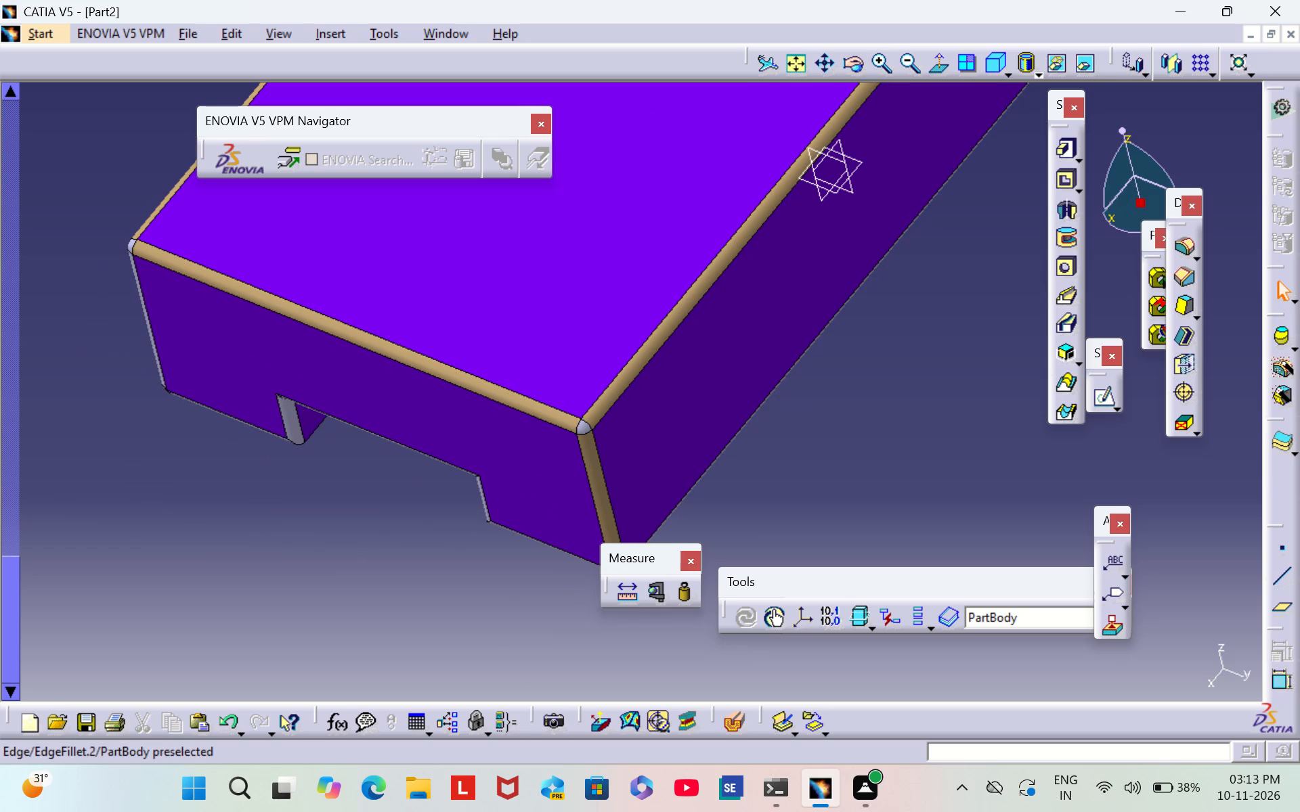
scroll(150, 493, down, 1)
middle_drag(150, 492, 238, 520)
right_drag(152, 492, 238, 520)
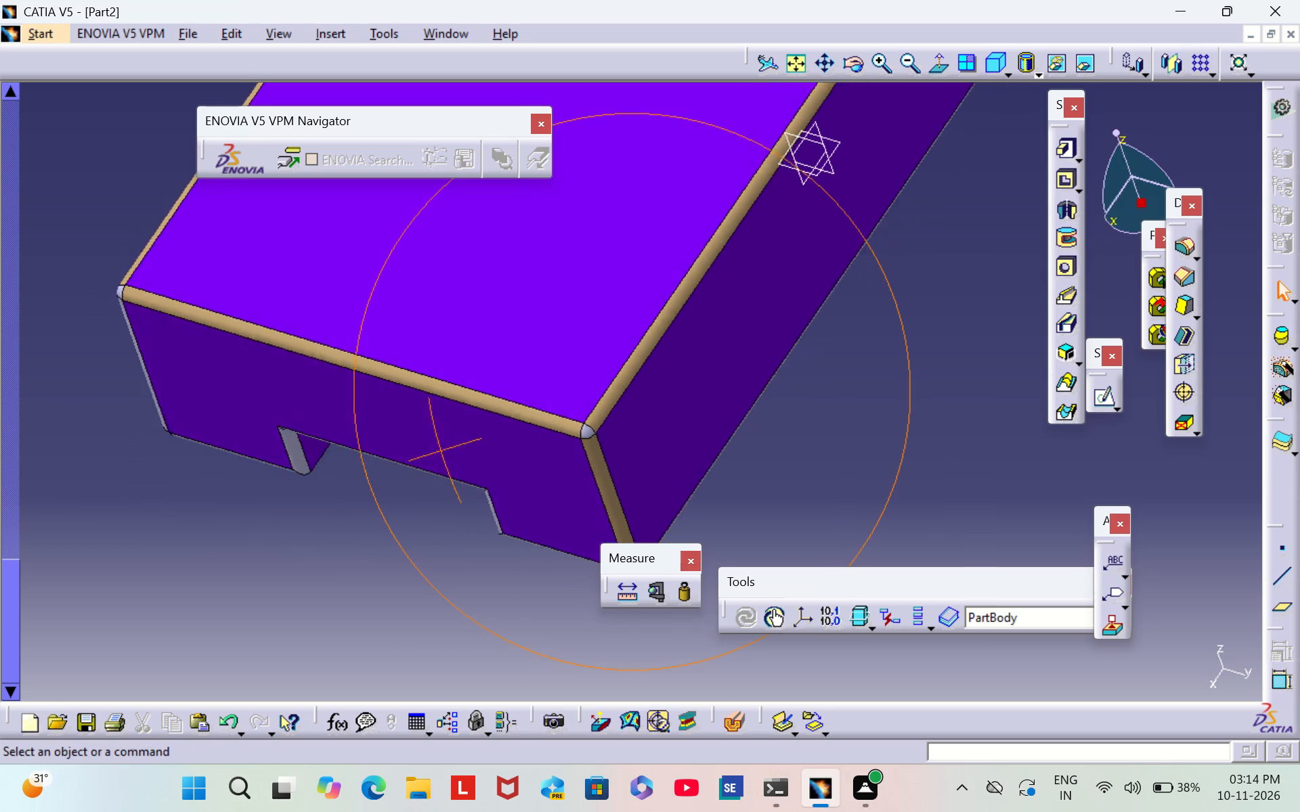
right_drag(238, 520, 465, 506)
middle_drag(238, 520, 465, 506)
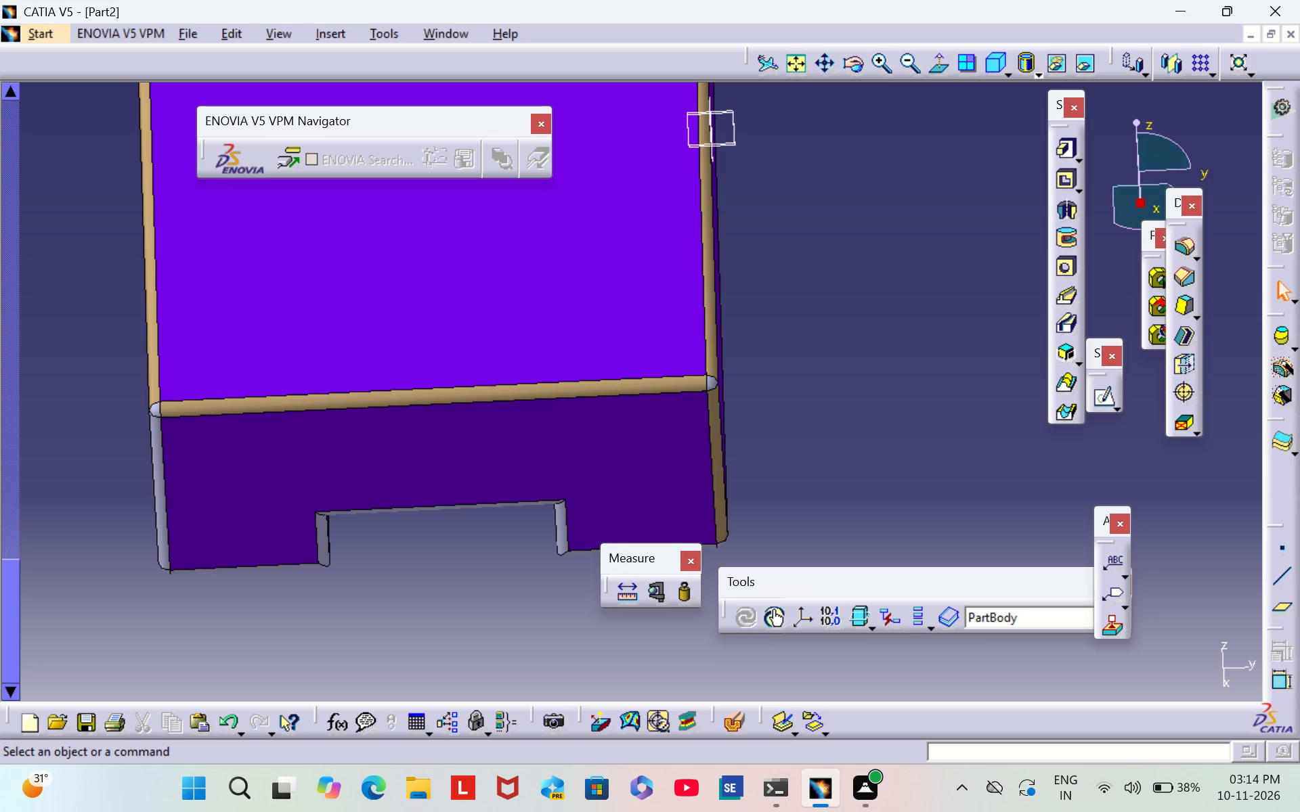
middle_drag(95, 633, 97, 633)
middle_drag(97, 633, 376, 593)
right_drag(101, 633, 376, 593)
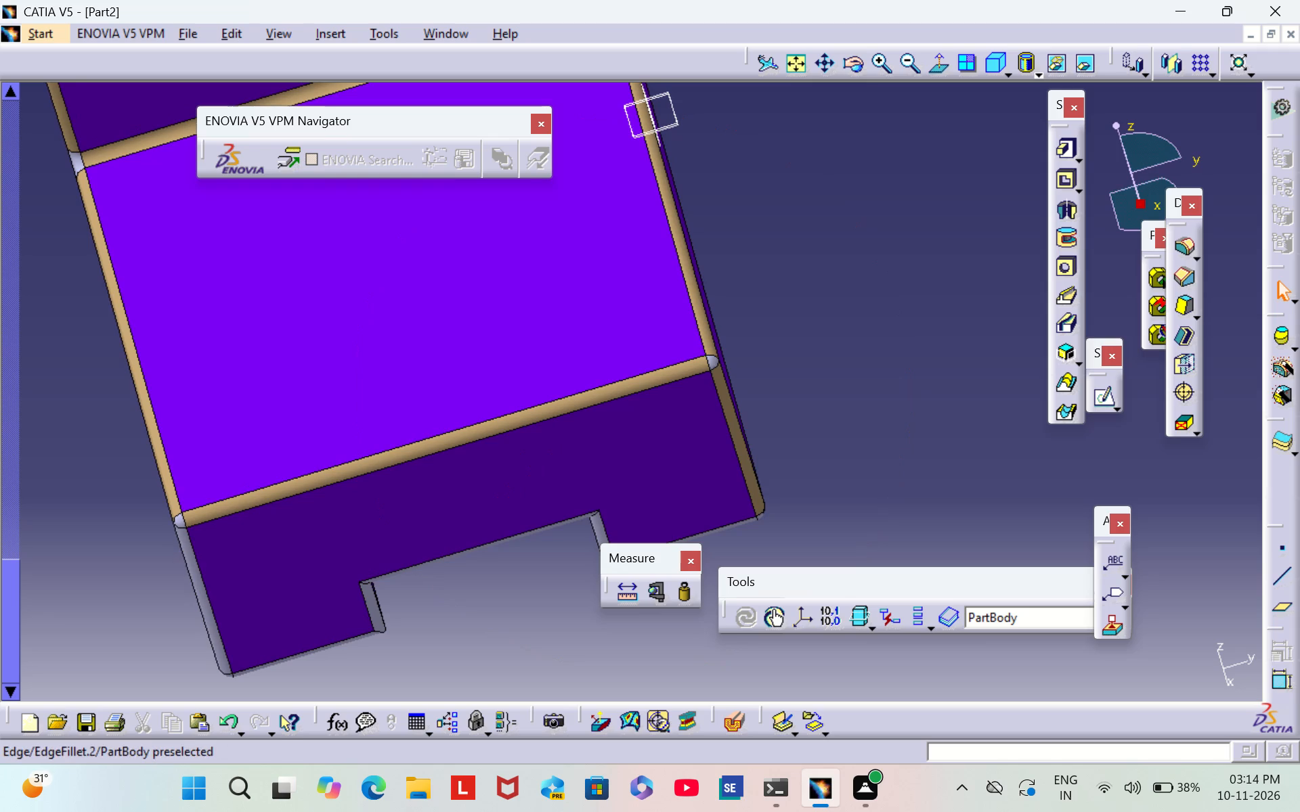
middle_drag(147, 597, 257, 451)
middle_drag(244, 457, 447, 426)
right_drag(255, 462, 447, 426)
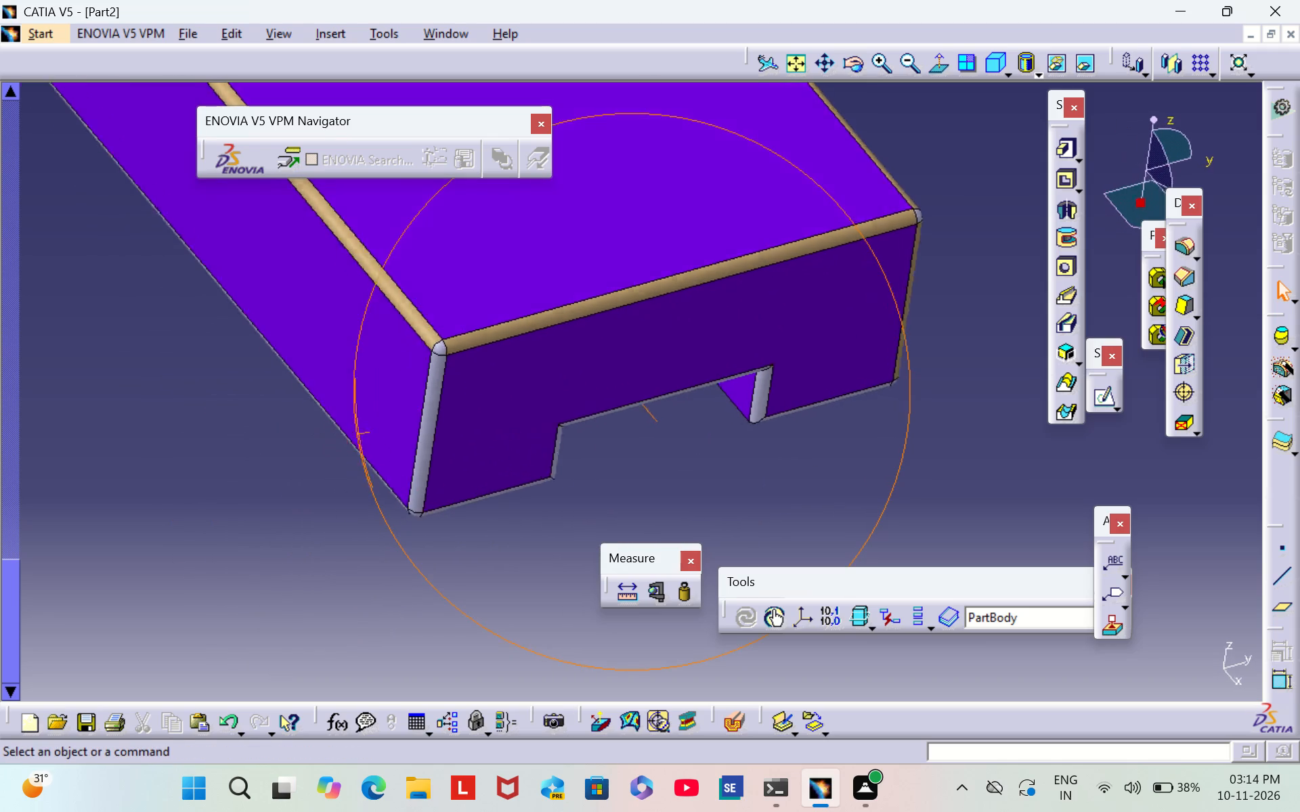
right_drag(447, 426, 454, 428)
middle_drag(447, 426, 454, 428)
scroll(294, 507, down, 1)
middle_drag(294, 506, 111, 547)
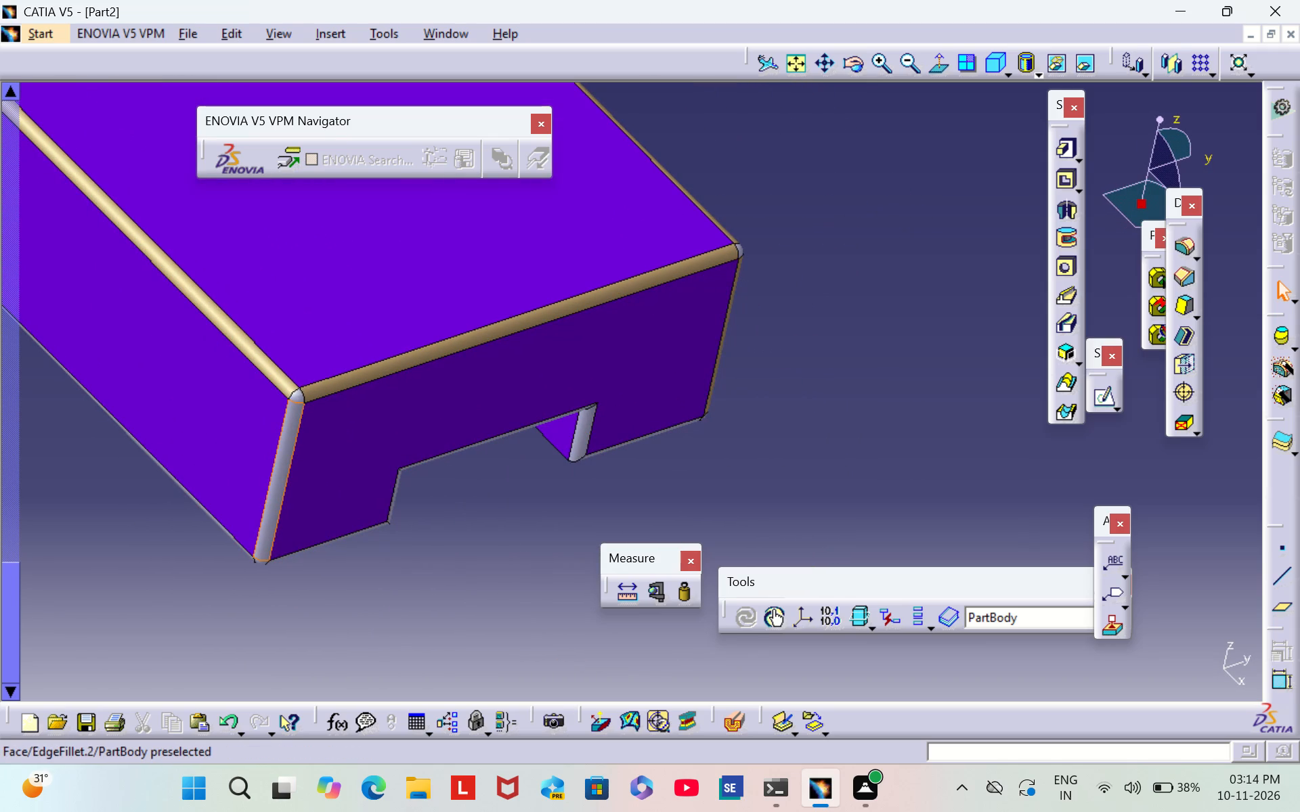
right_click(279, 456)
click(363, 125)
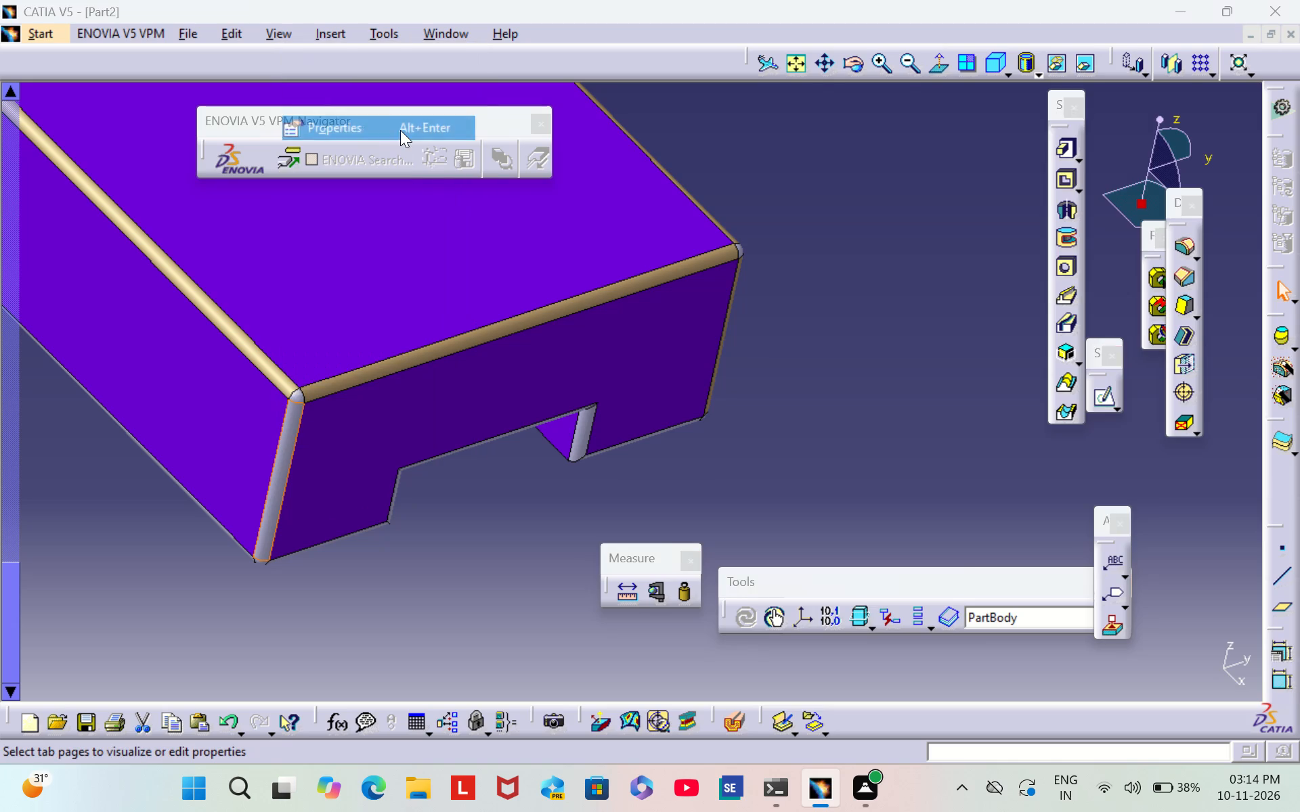
click(894, 219)
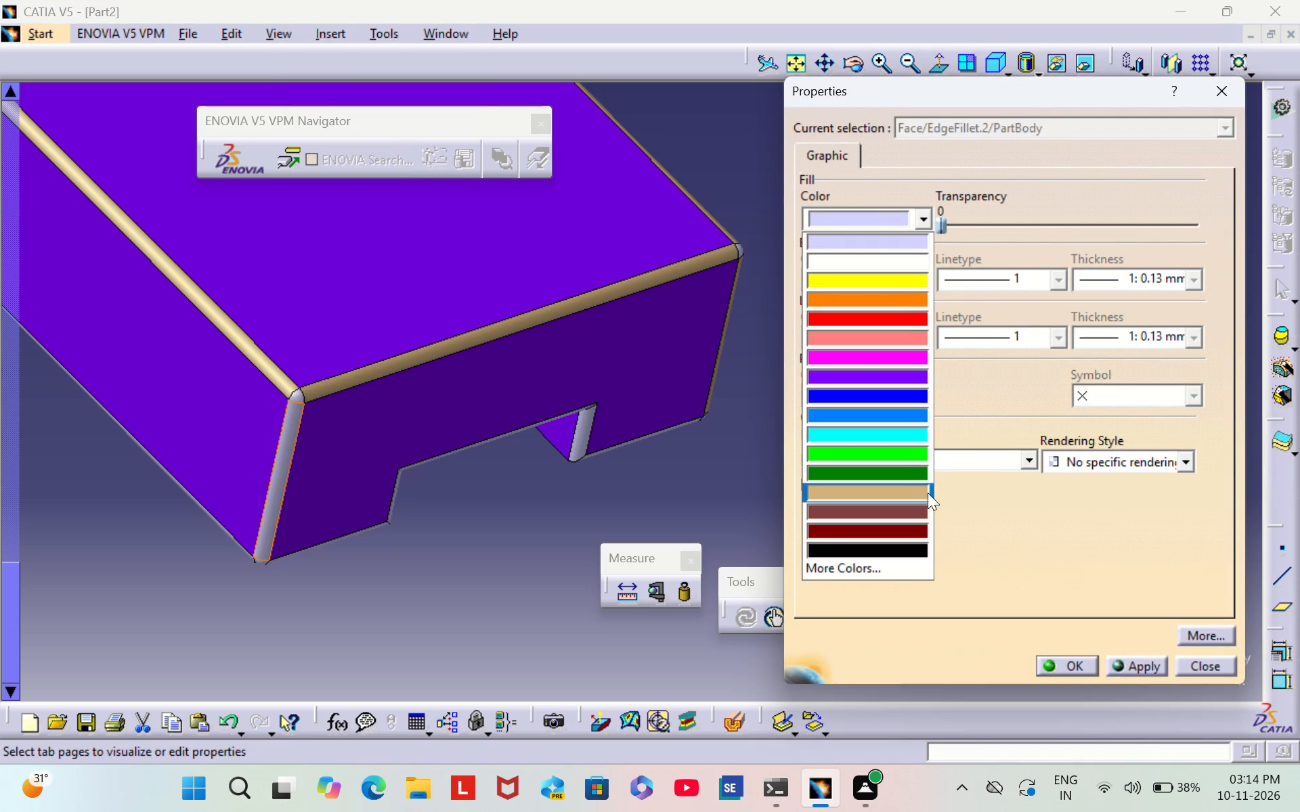
click(906, 498)
click(1070, 669)
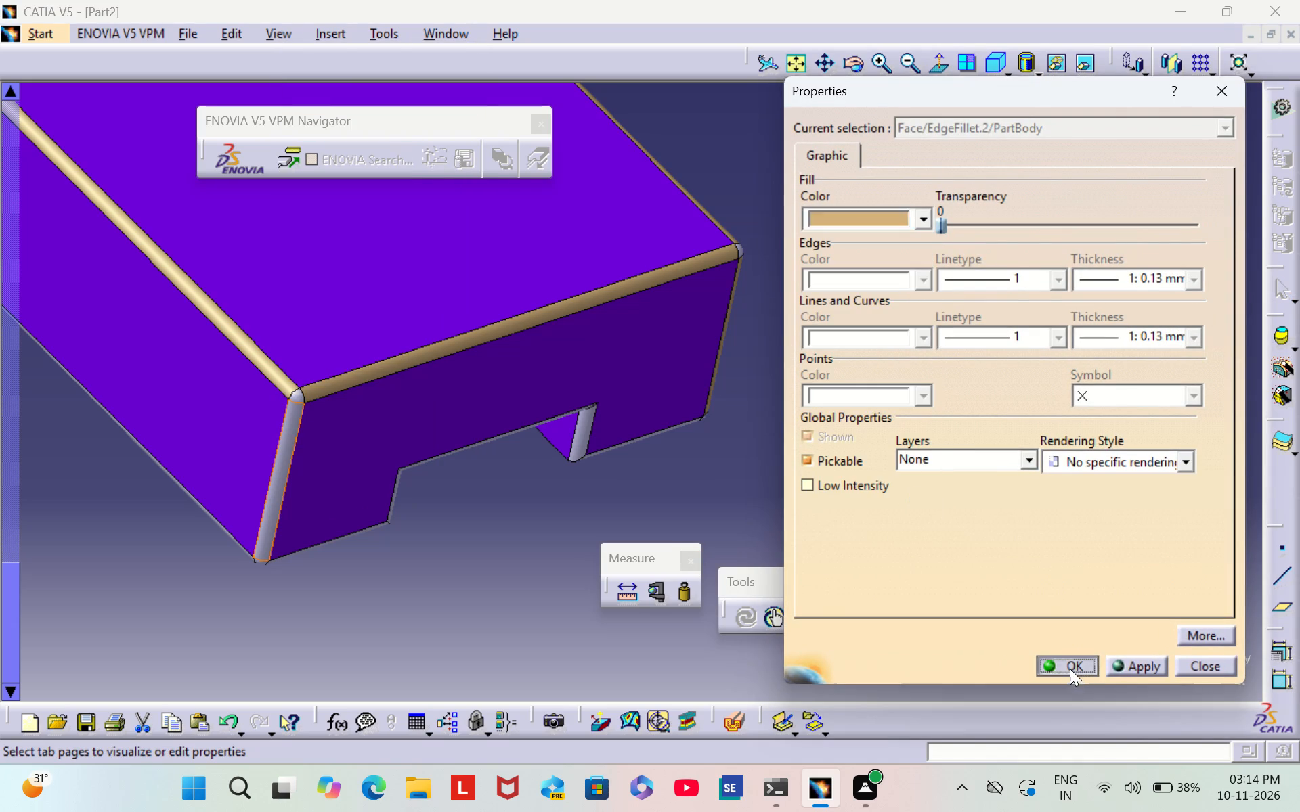
click(984, 395)
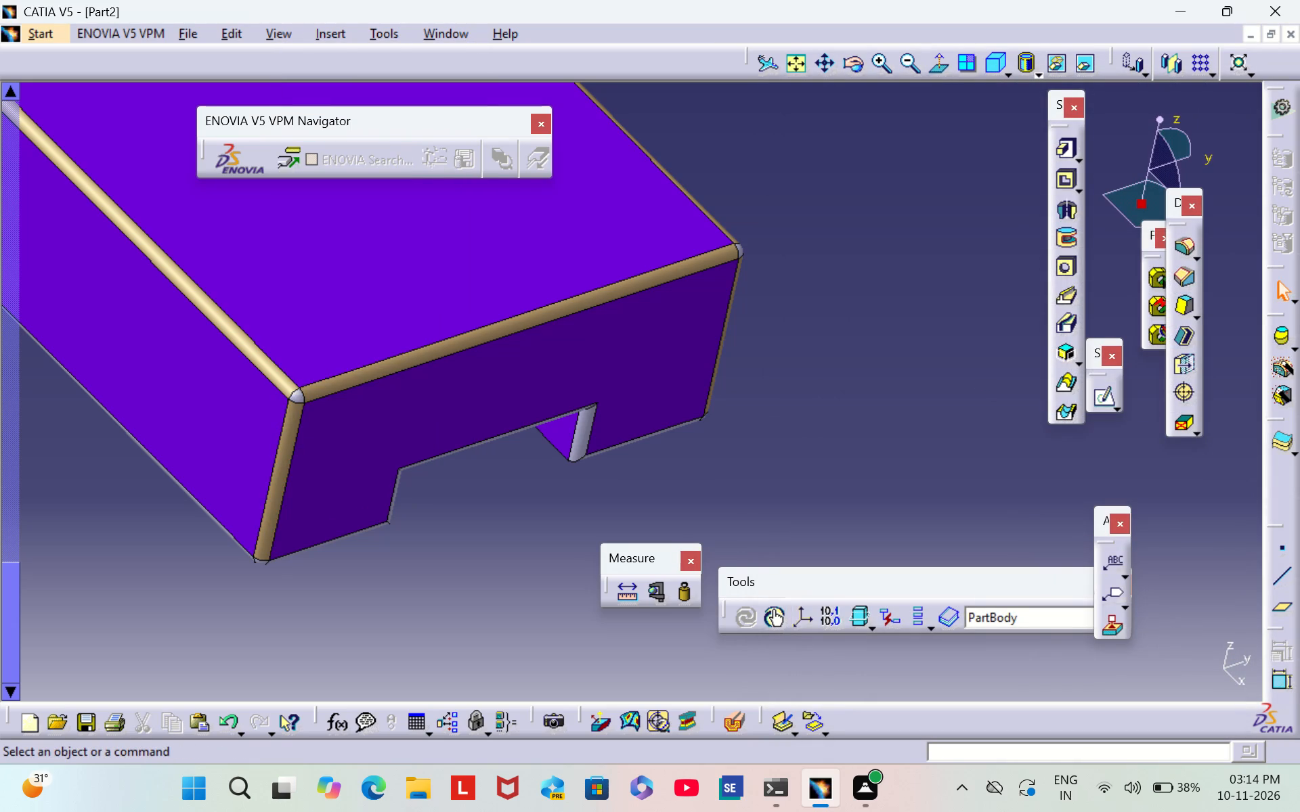
Set the fill color of the long fillet face along the bottom edge of the negative-Y side face to tan.
scroll(149, 572, down, 1)
middle_drag(150, 569, 182, 543)
right_drag(152, 567, 182, 543)
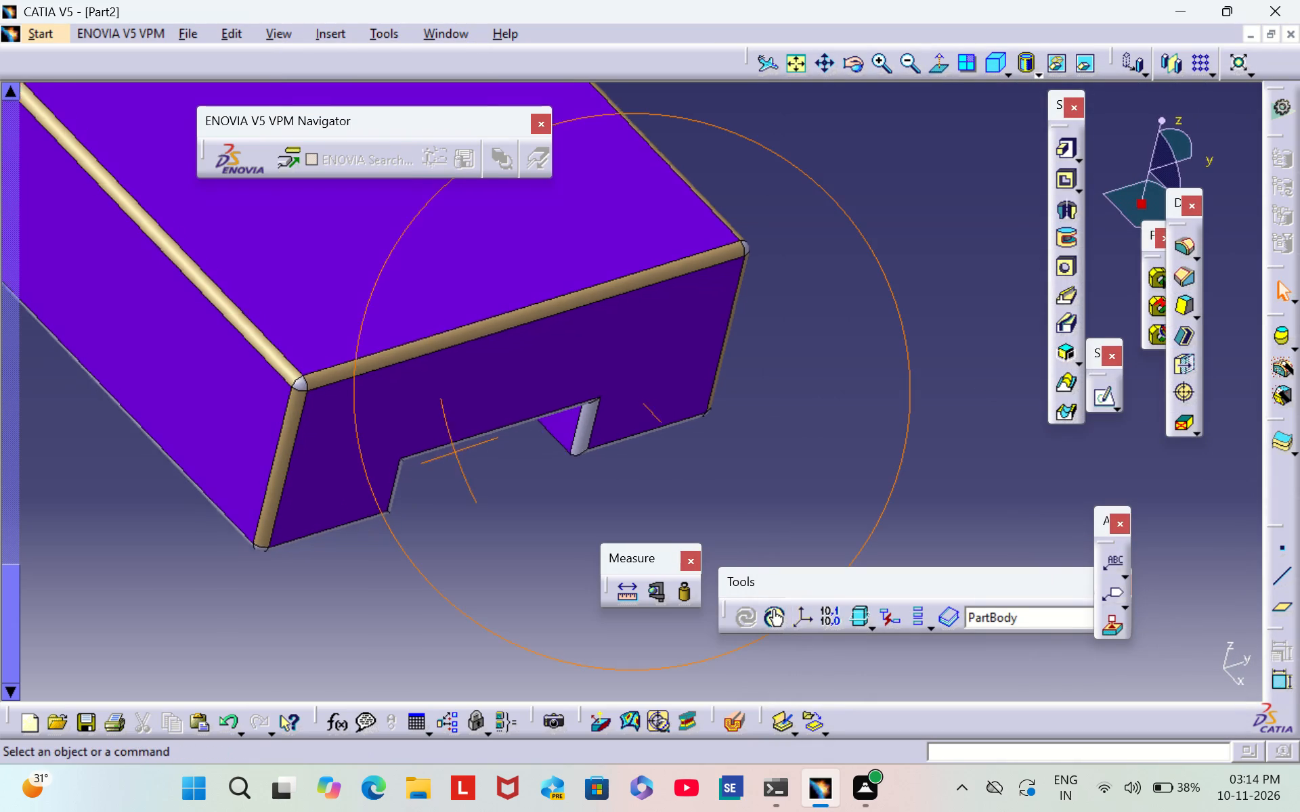
right_drag(182, 543, 414, 460)
middle_drag(182, 543, 414, 460)
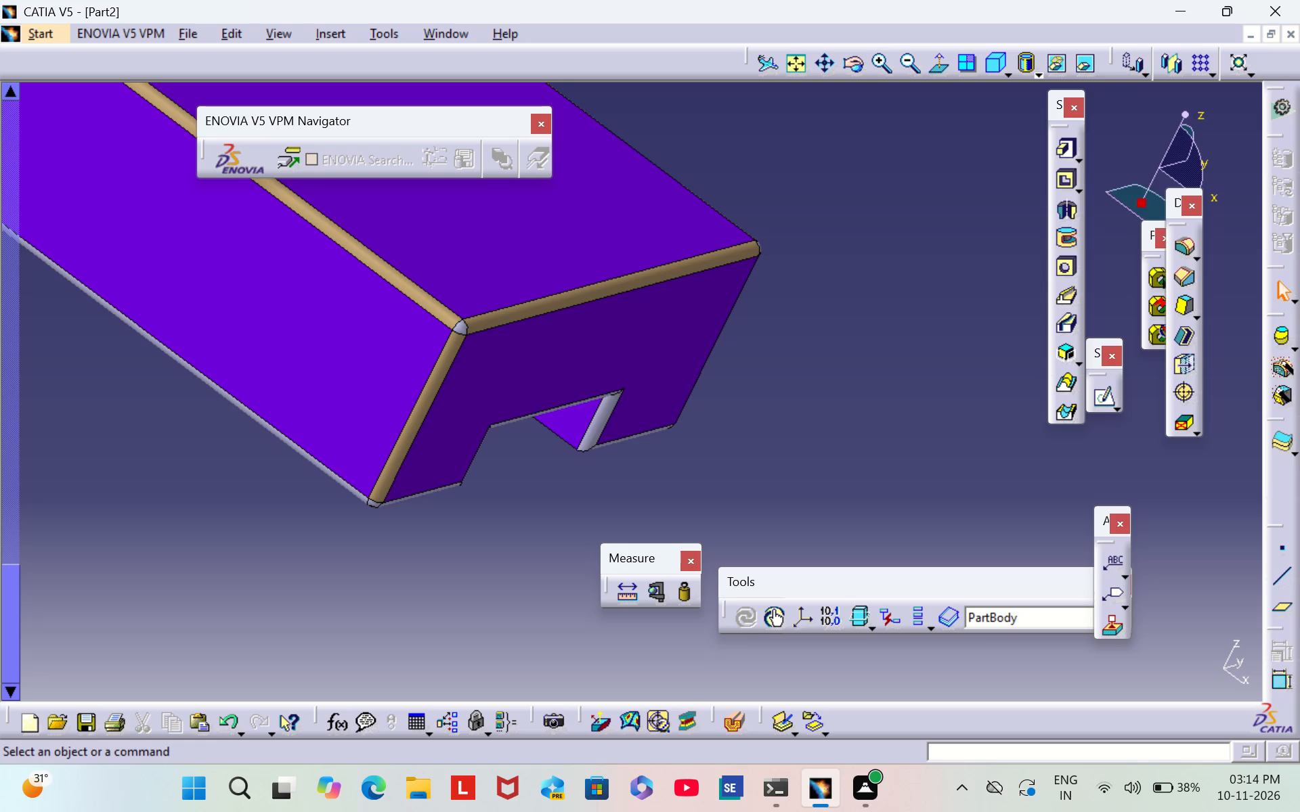
middle_drag(125, 505, 469, 403)
right_drag(125, 505, 469, 403)
middle_click(469, 403)
middle_drag(249, 321, 158, 521)
scroll(251, 319, down, 1)
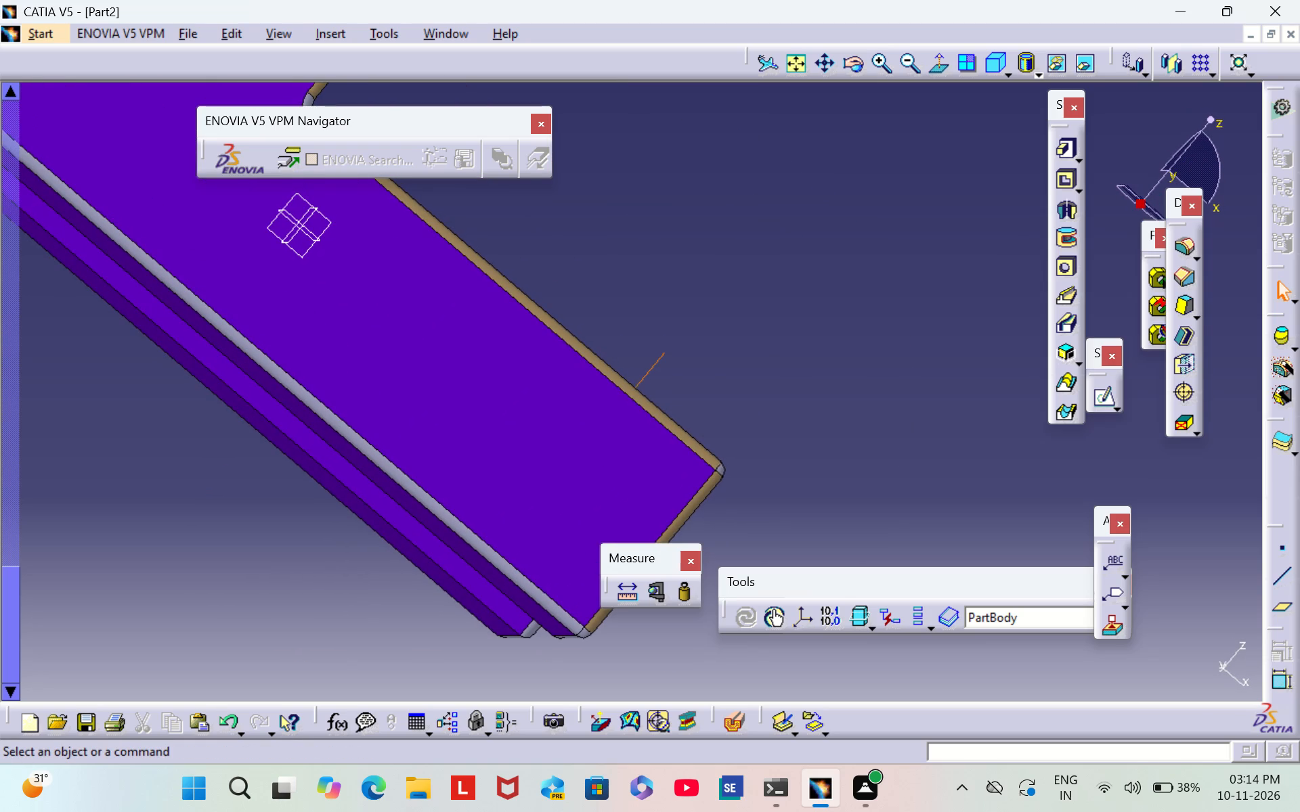
right_click(268, 363)
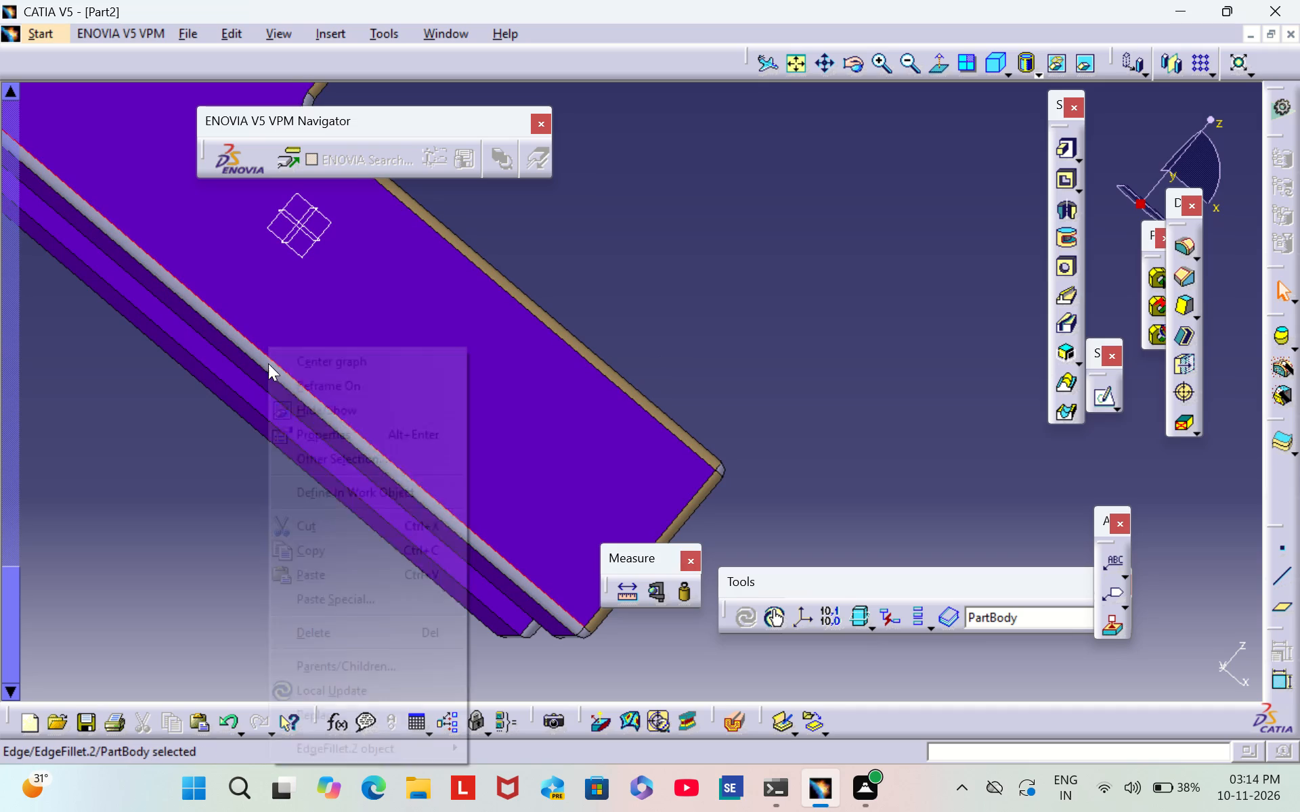
click(188, 397)
right_click(239, 345)
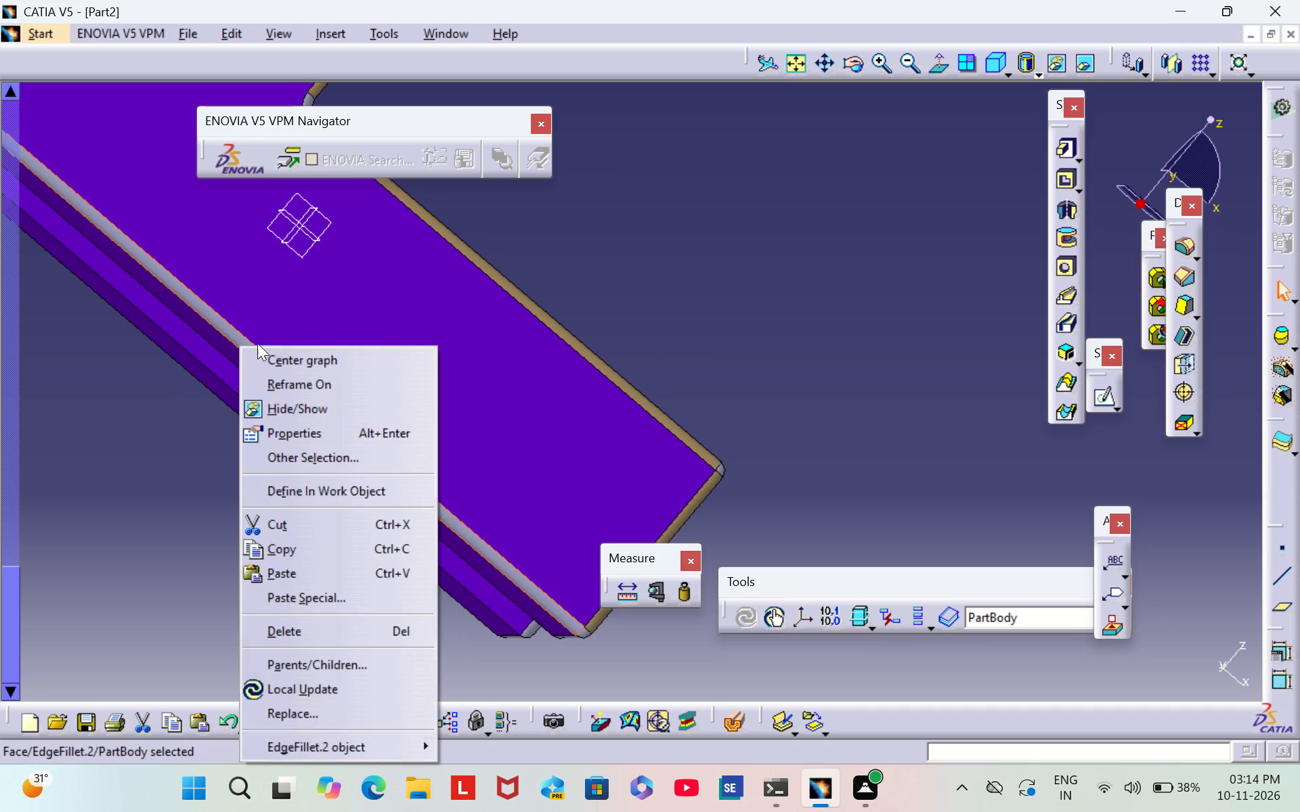
click(341, 441)
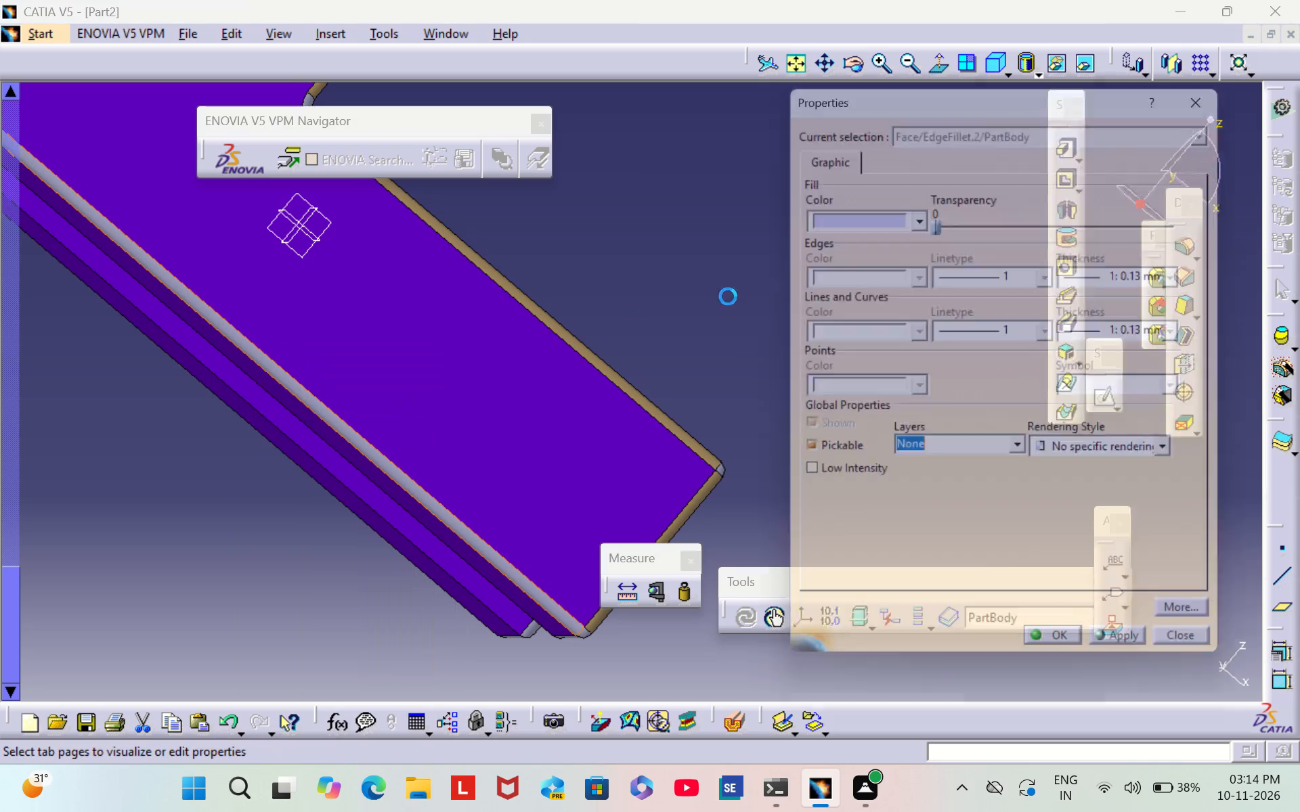
click(884, 210)
click(895, 493)
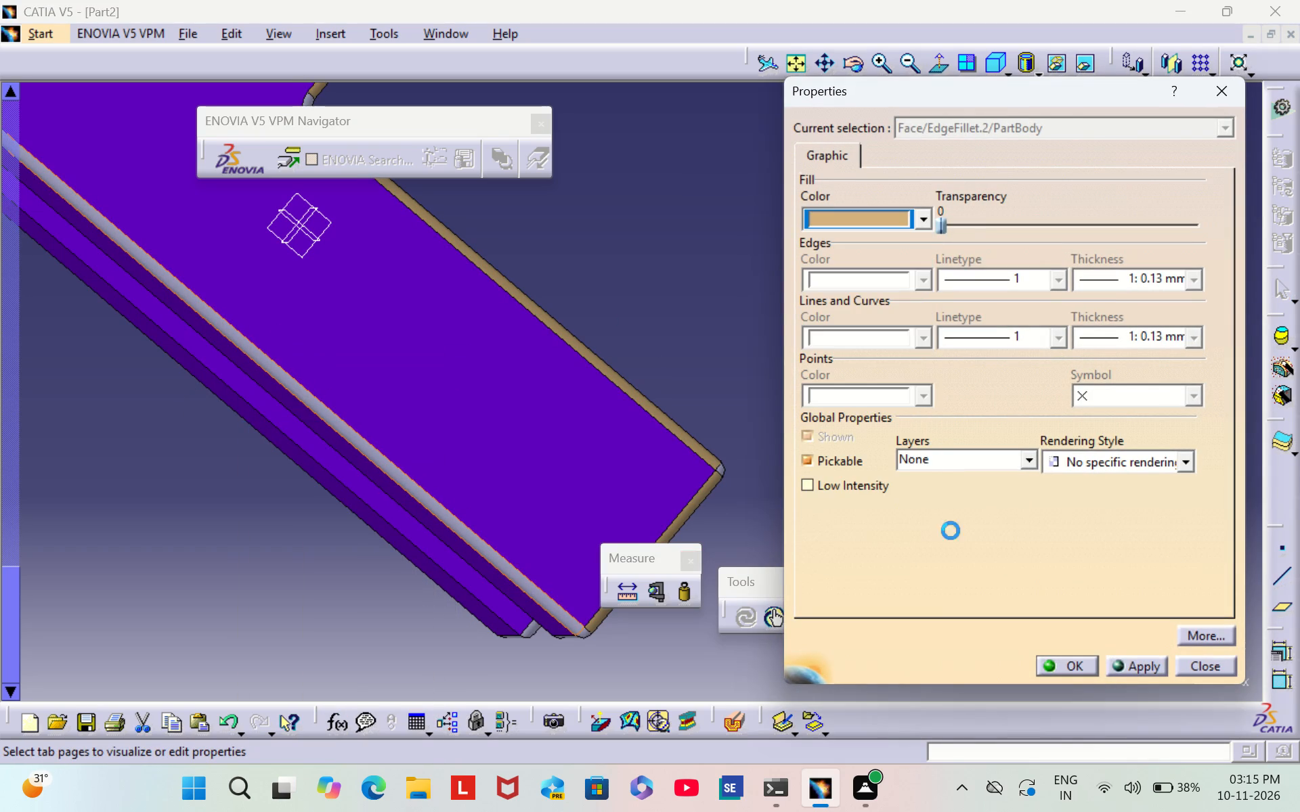
click(1079, 662)
click(933, 447)
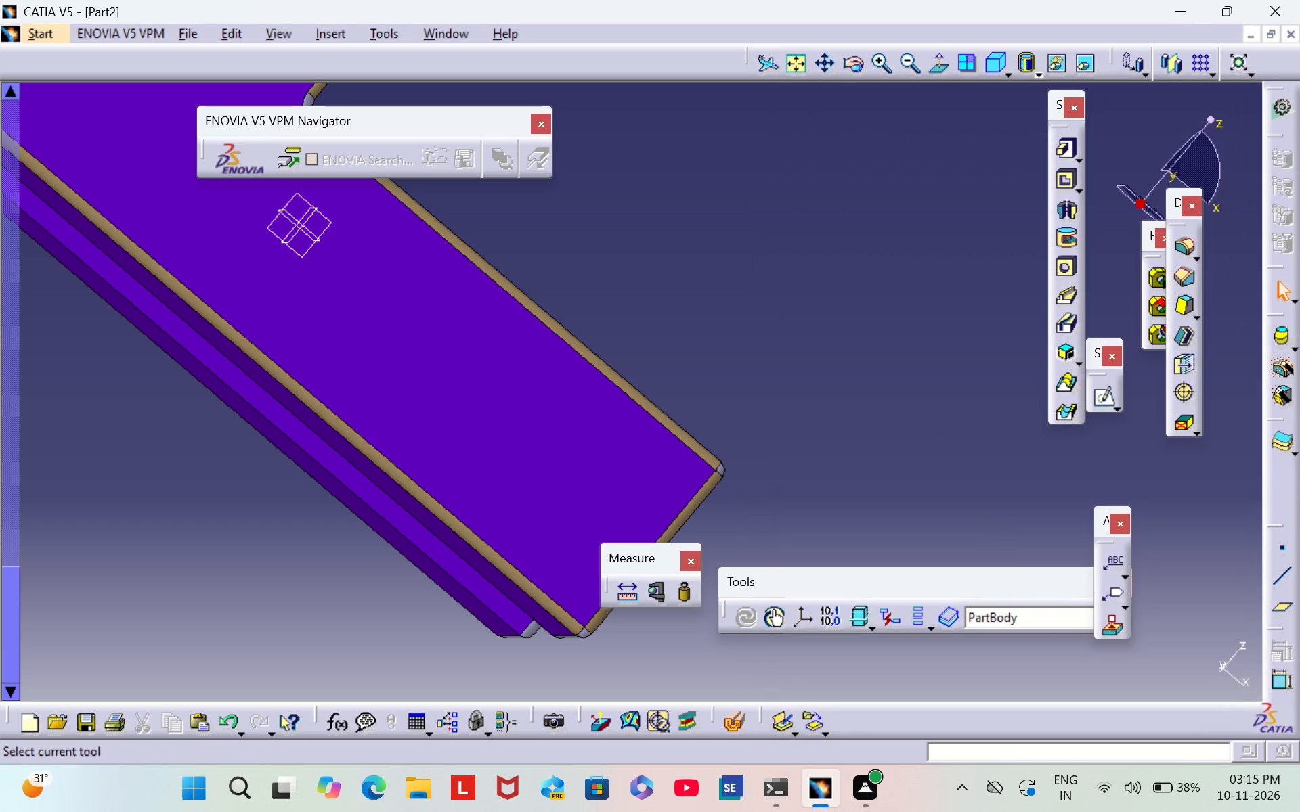
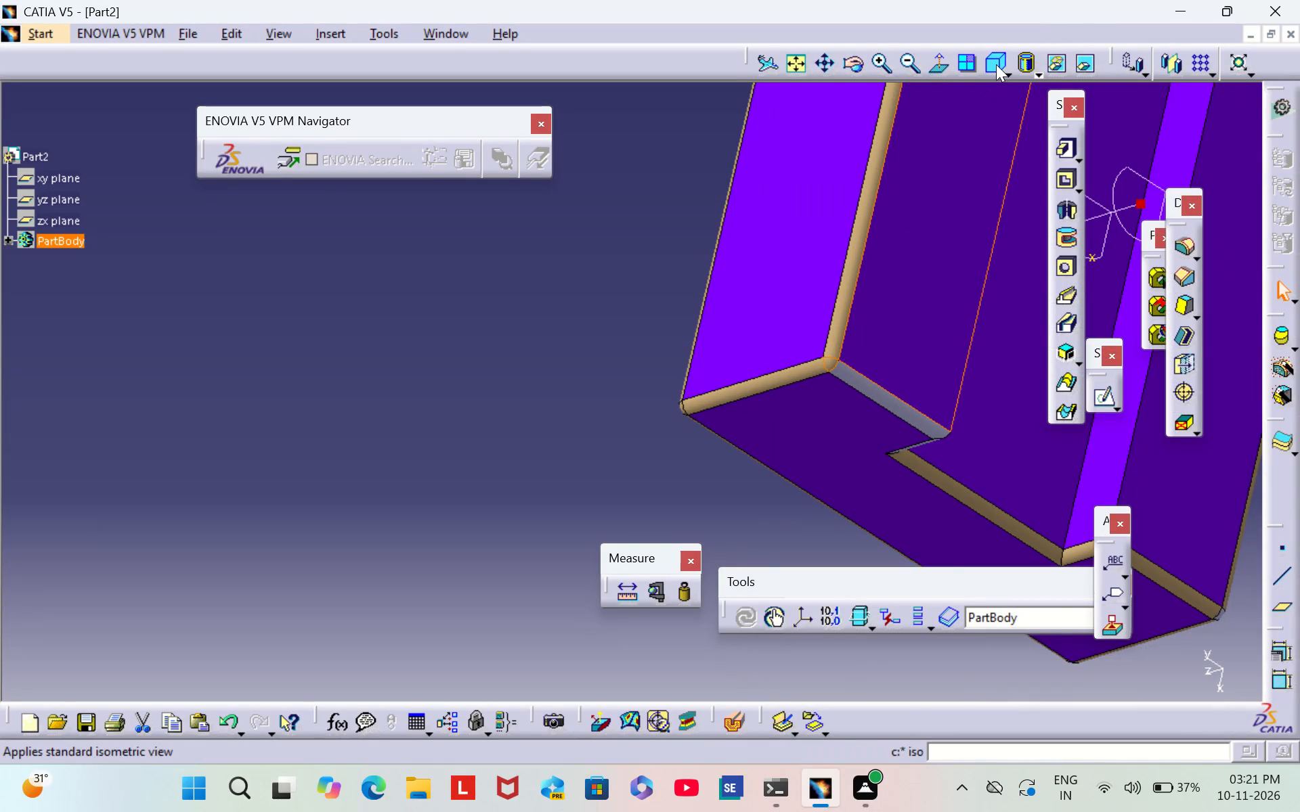
Examine the stepped top, the notch and the positive-Y side face of the block for fillet faces still uncolored.
click(997, 62)
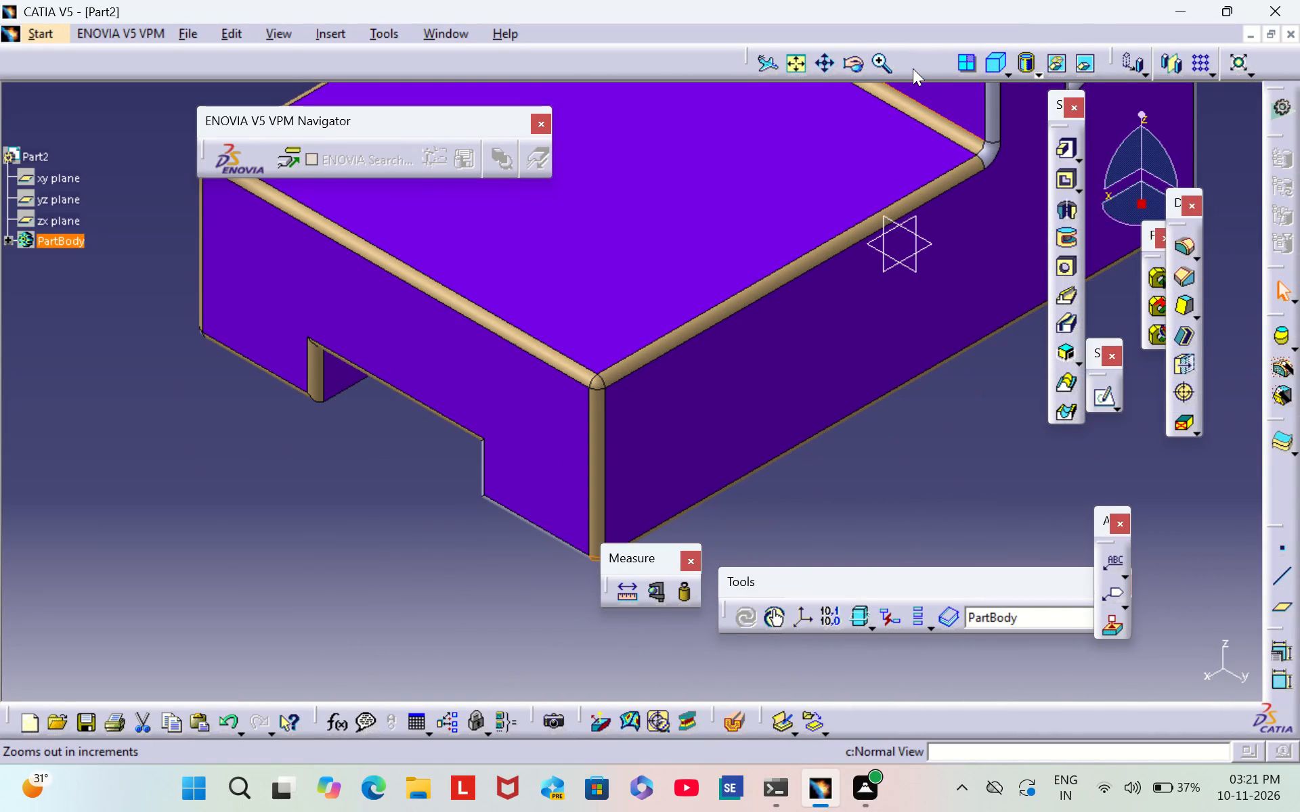
click(913, 66)
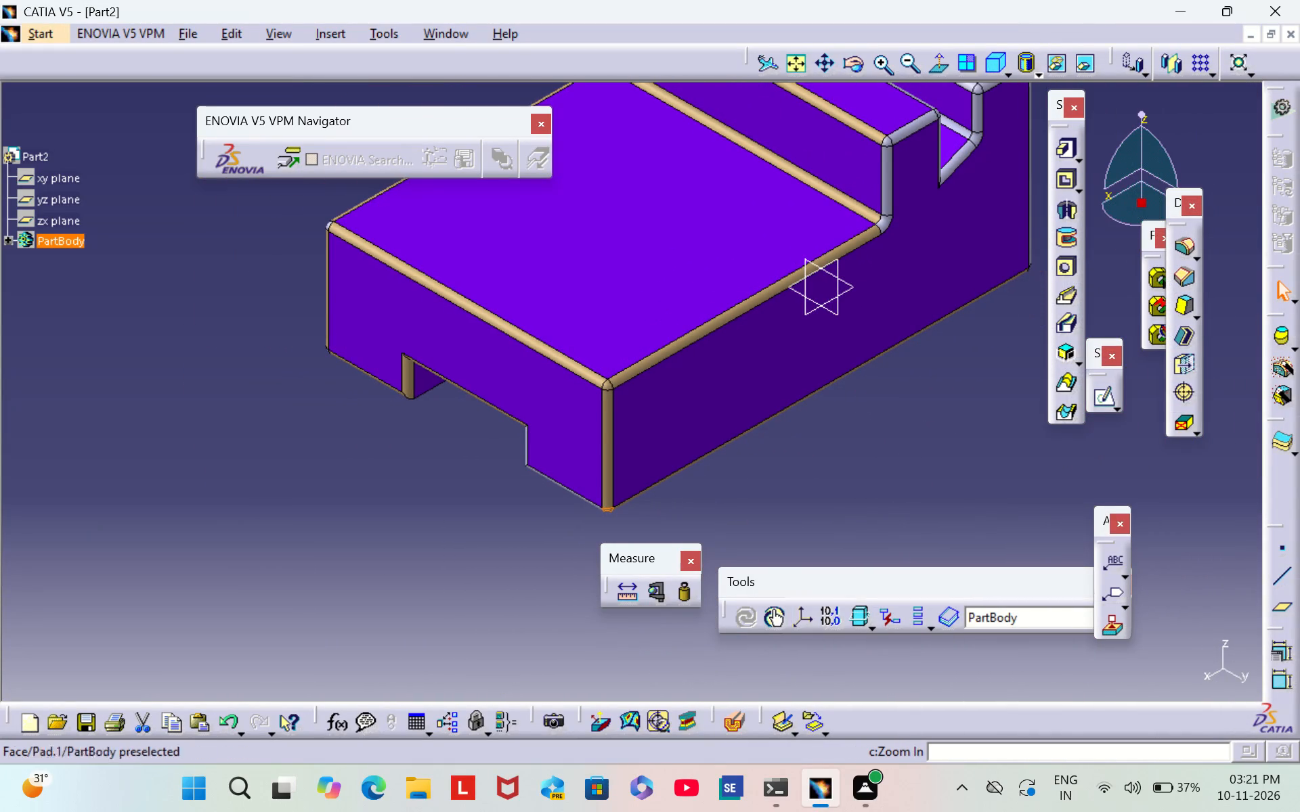
middle_drag(975, 371, 900, 452)
scroll(962, 385, down, 1)
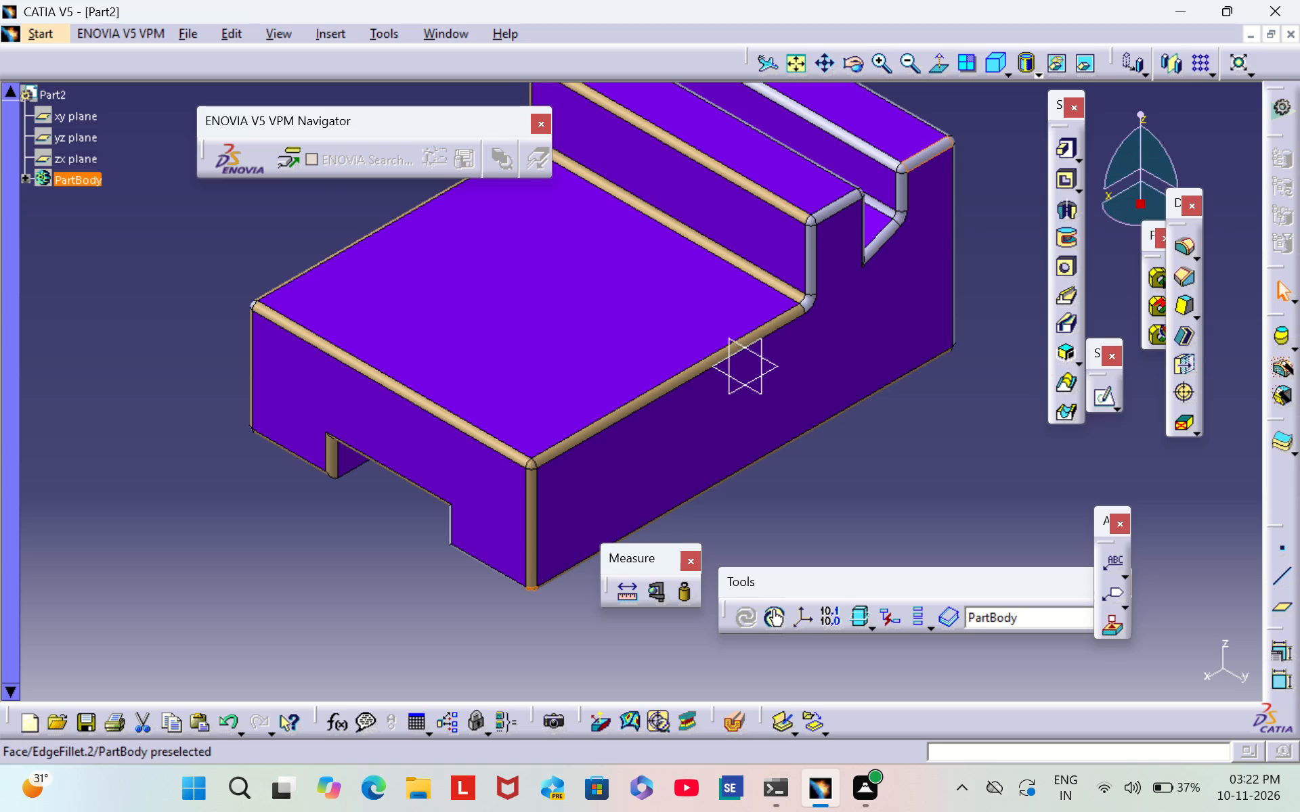
middle_drag(983, 256, 780, 352)
right_drag(983, 255, 780, 352)
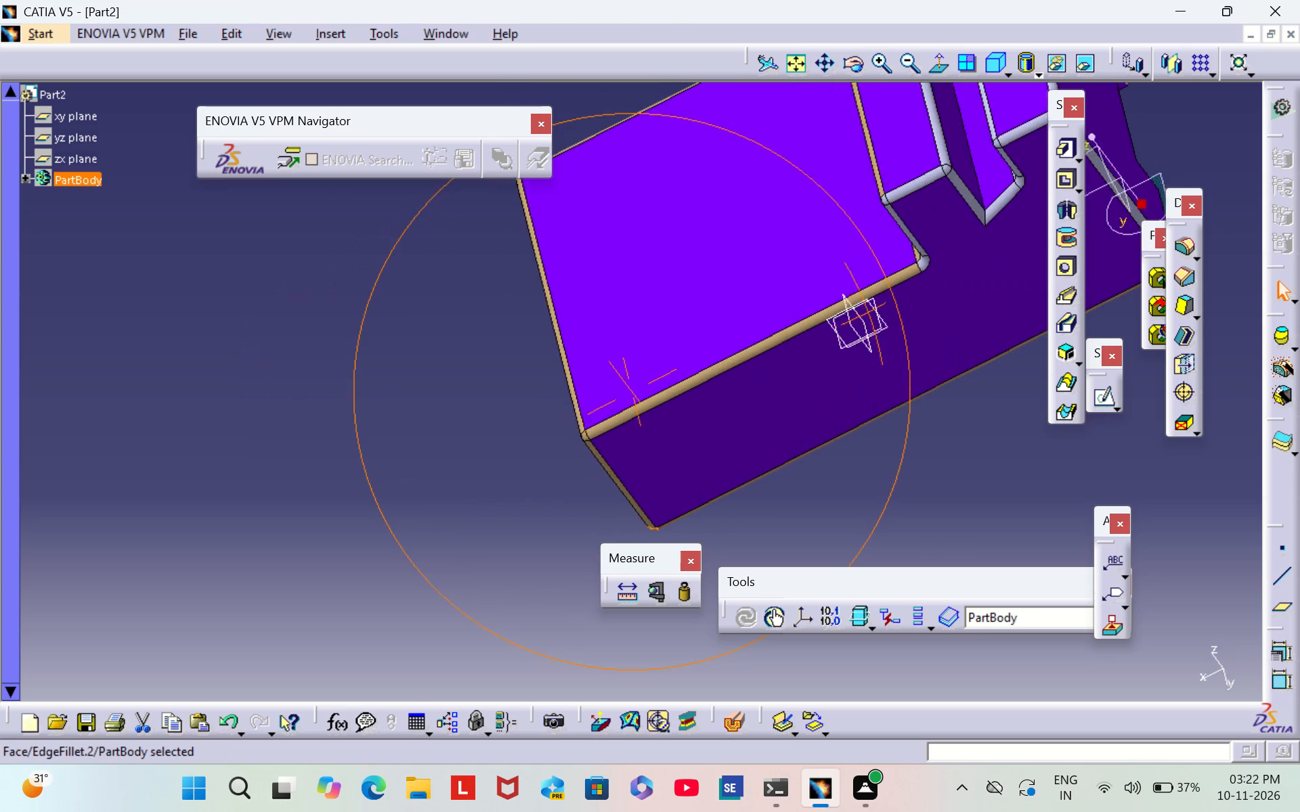
middle_drag(780, 352, 778, 355)
right_drag(780, 352, 778, 355)
middle_drag(952, 437, 817, 464)
scroll(952, 437, down, 1)
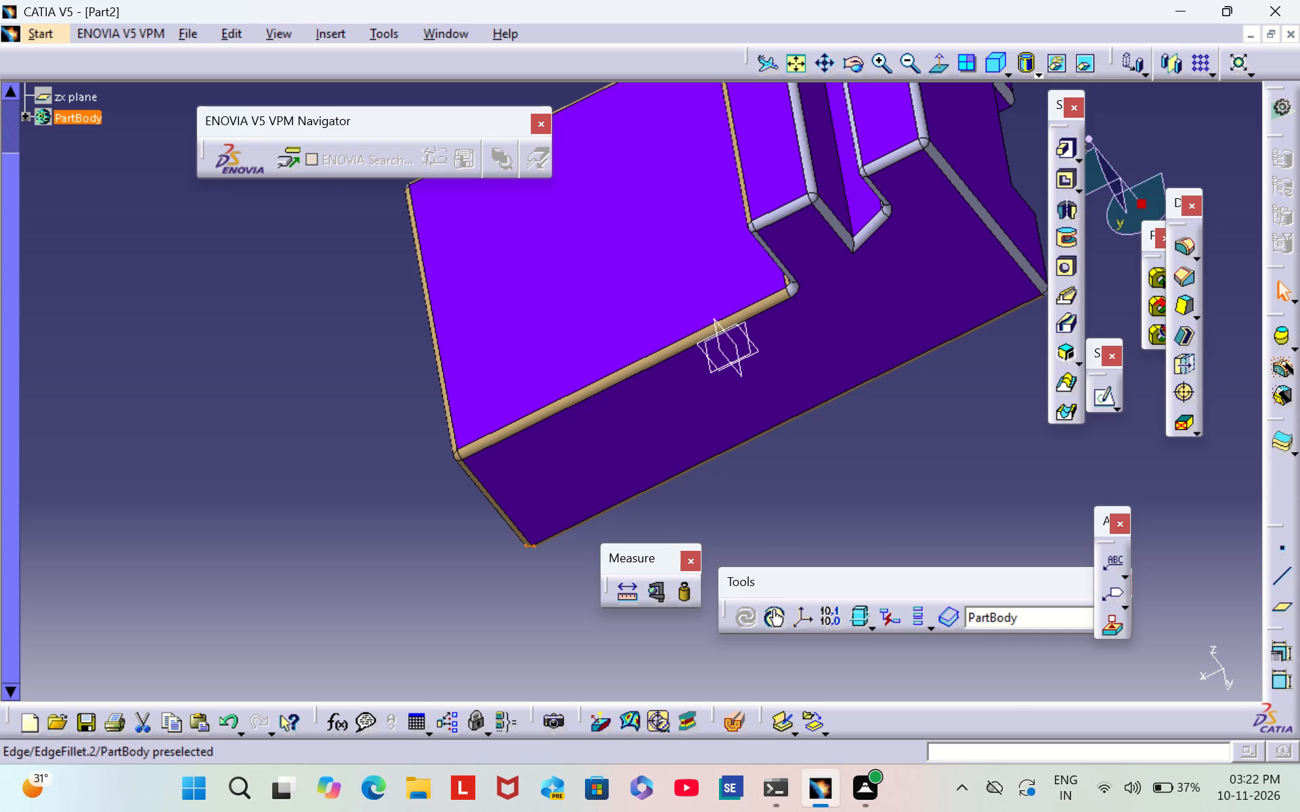
middle_drag(1020, 173, 867, 294)
scroll(1020, 173, down, 1)
scroll(866, 297, up, 1)
scroll(232, 444, down, 1)
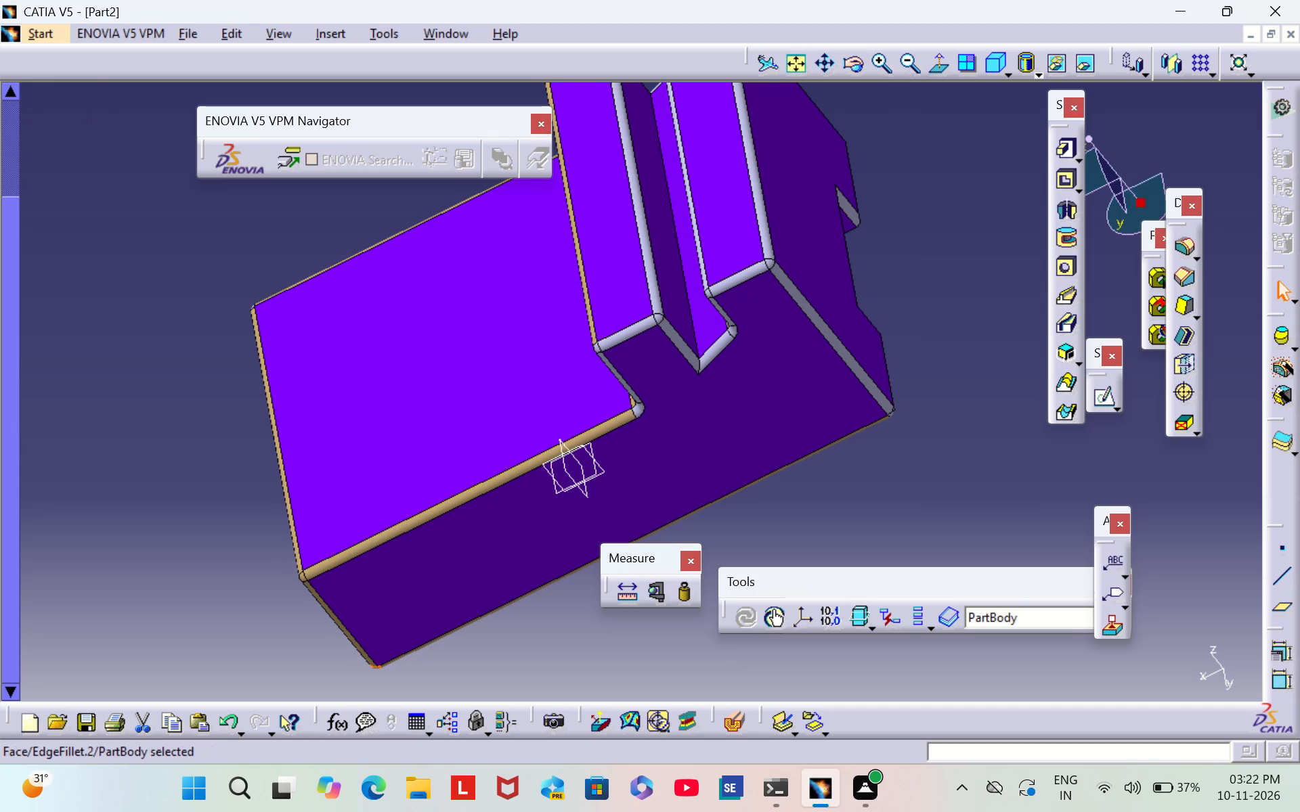
middle_drag(234, 438, 446, 415)
right_drag(236, 437, 446, 415)
middle_drag(135, 246, 223, 282)
scroll(137, 245, down, 1)
scroll(93, 263, up, 3)
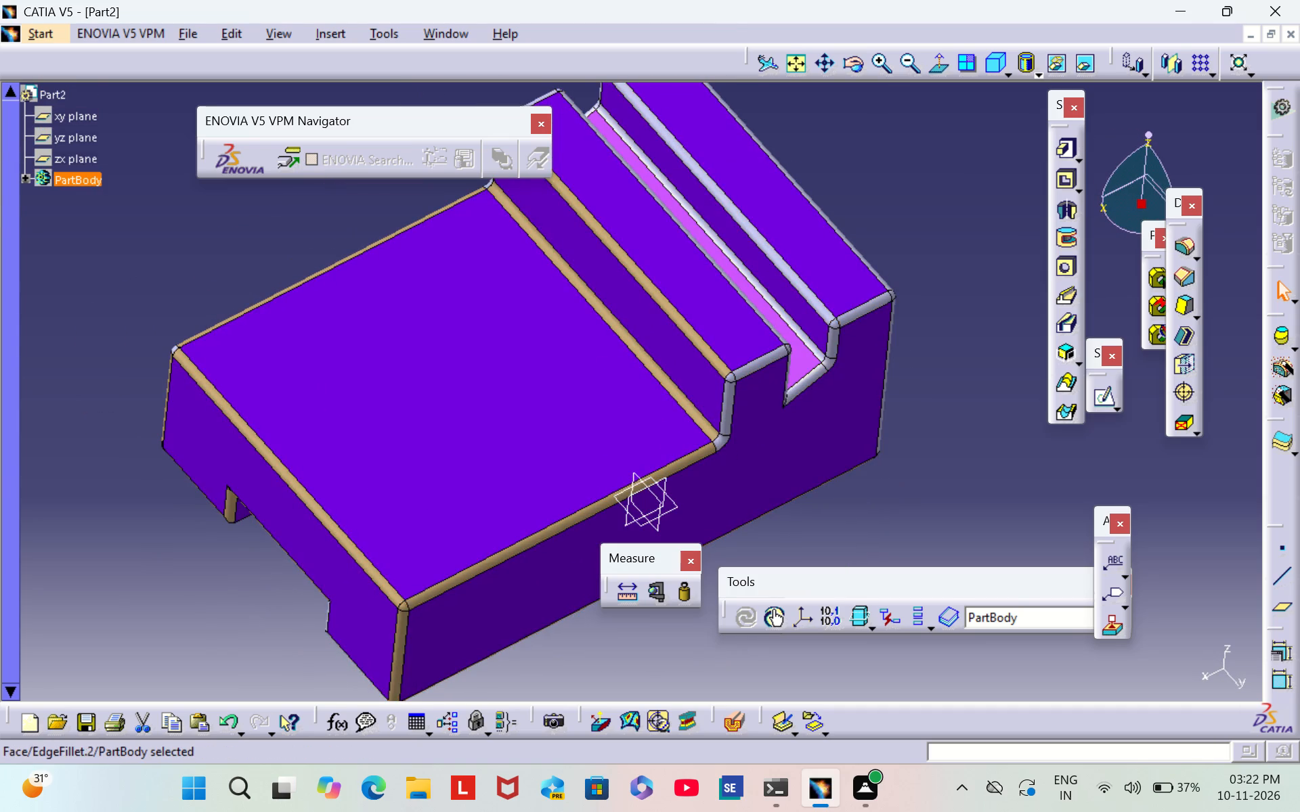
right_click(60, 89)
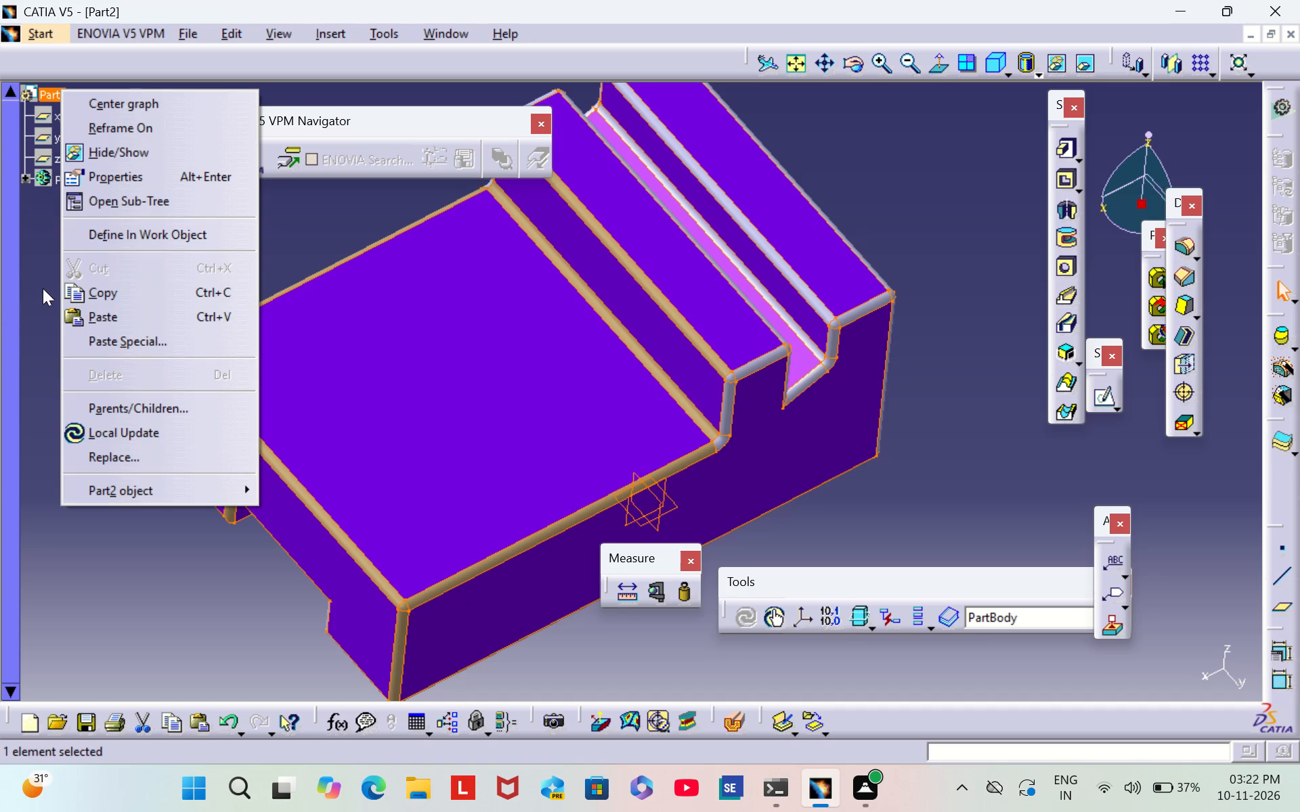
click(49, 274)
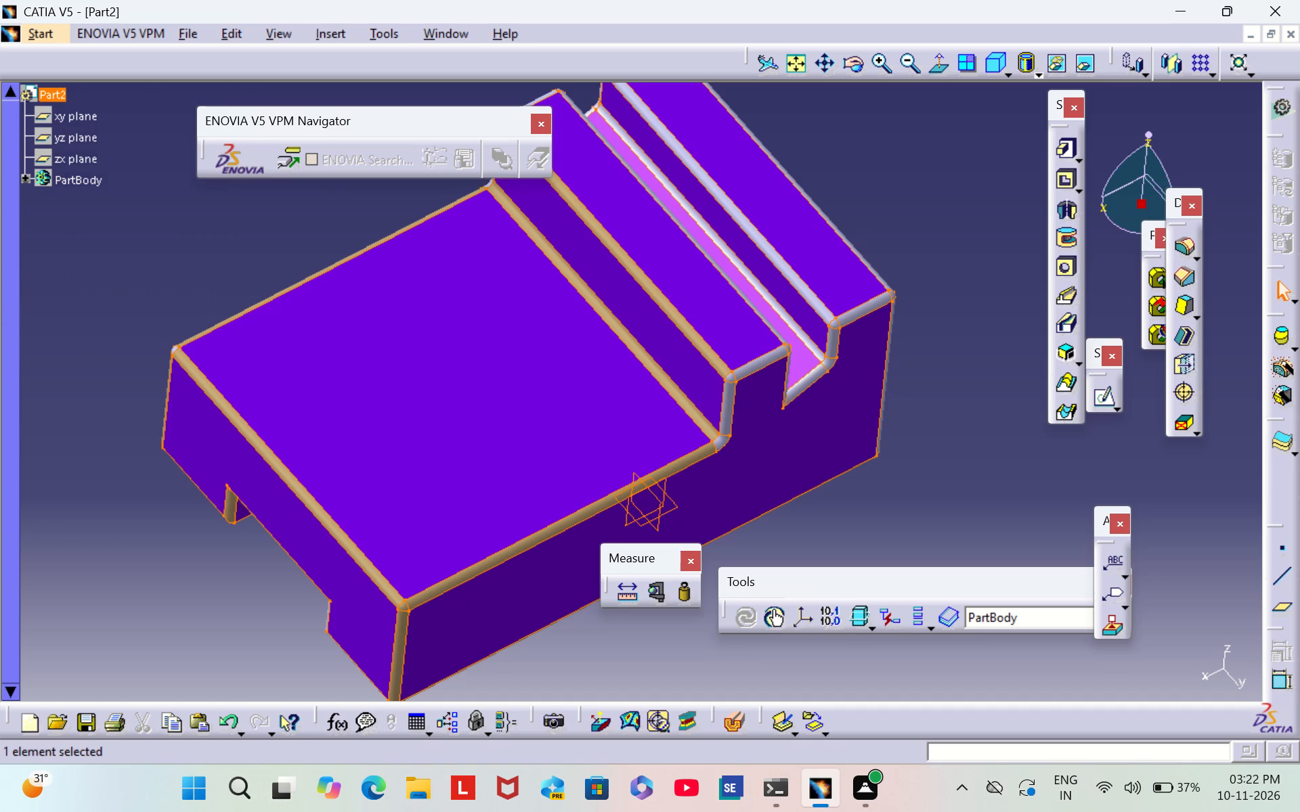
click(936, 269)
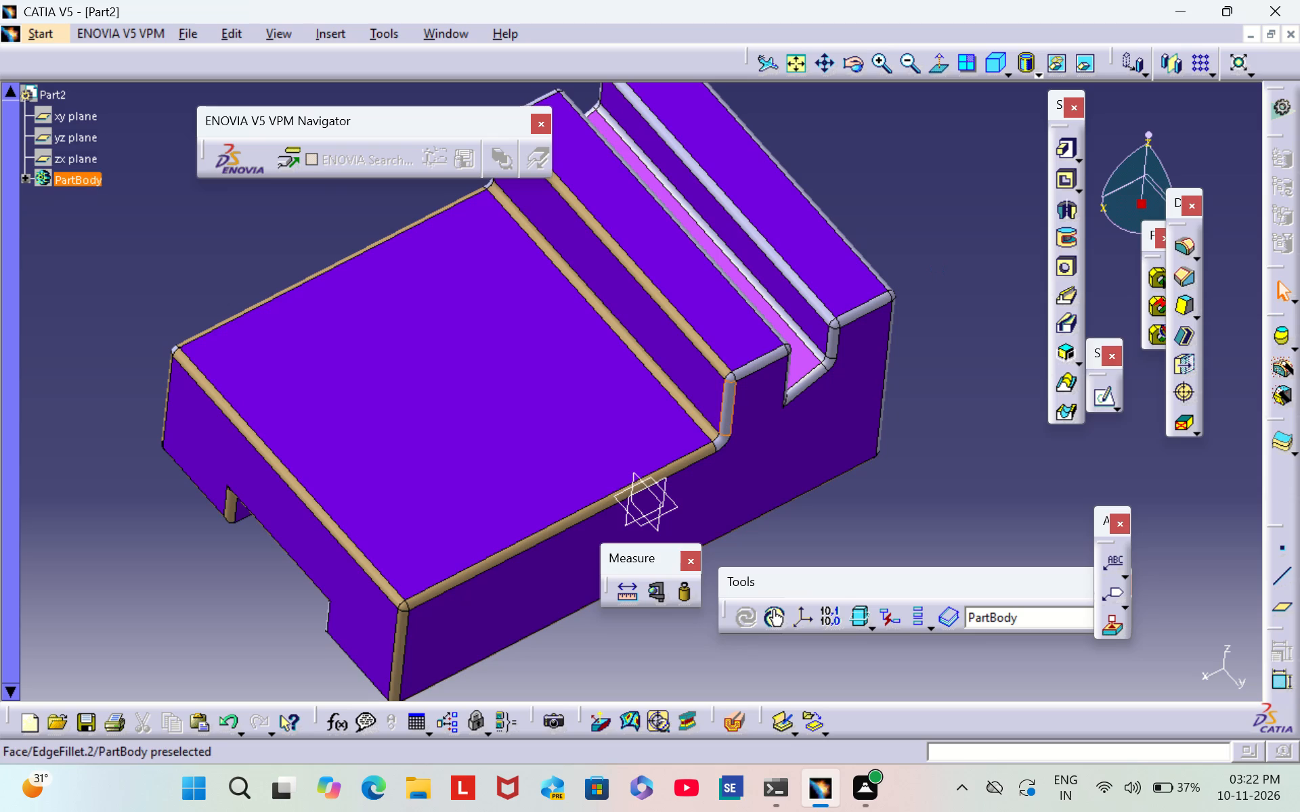
Set the fill color of the short fillet face between the top notch floor and the positive-Y side face to tan.
right_click(810, 381)
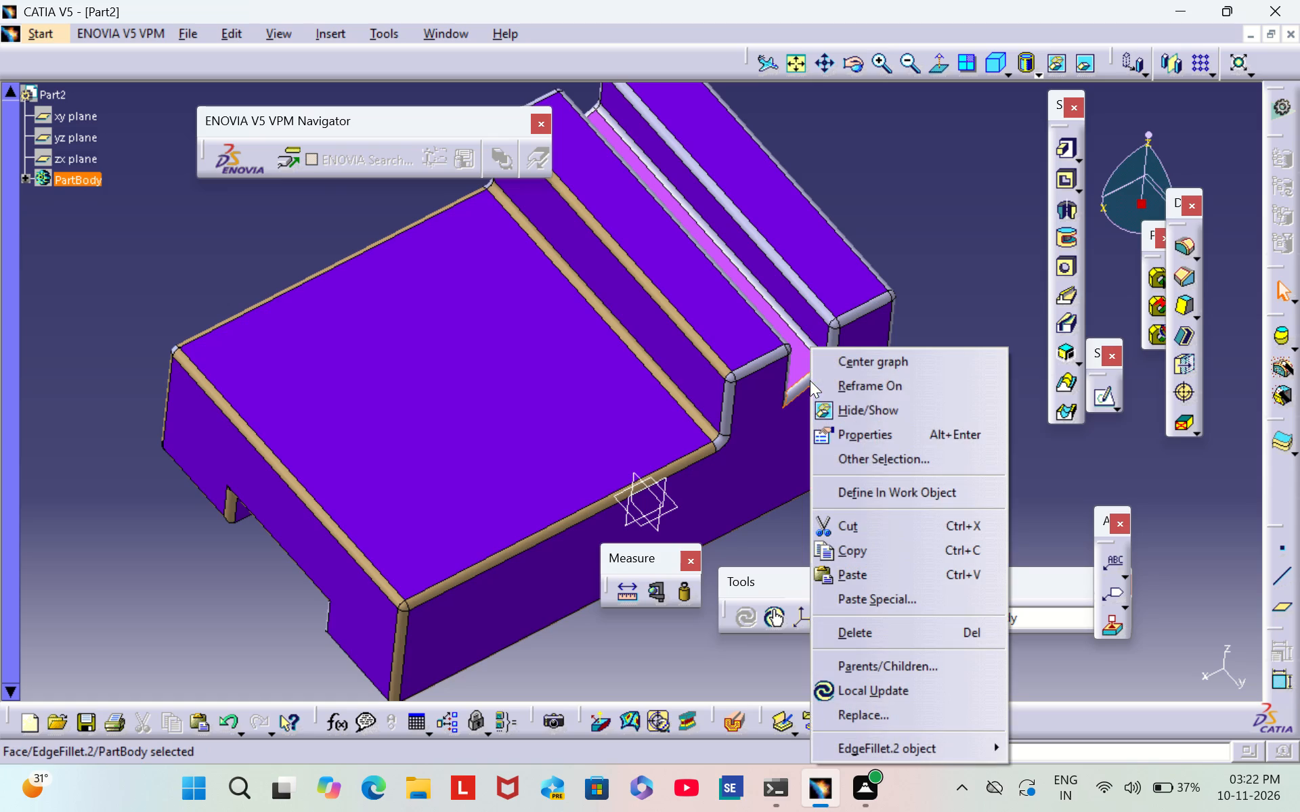
click(912, 434)
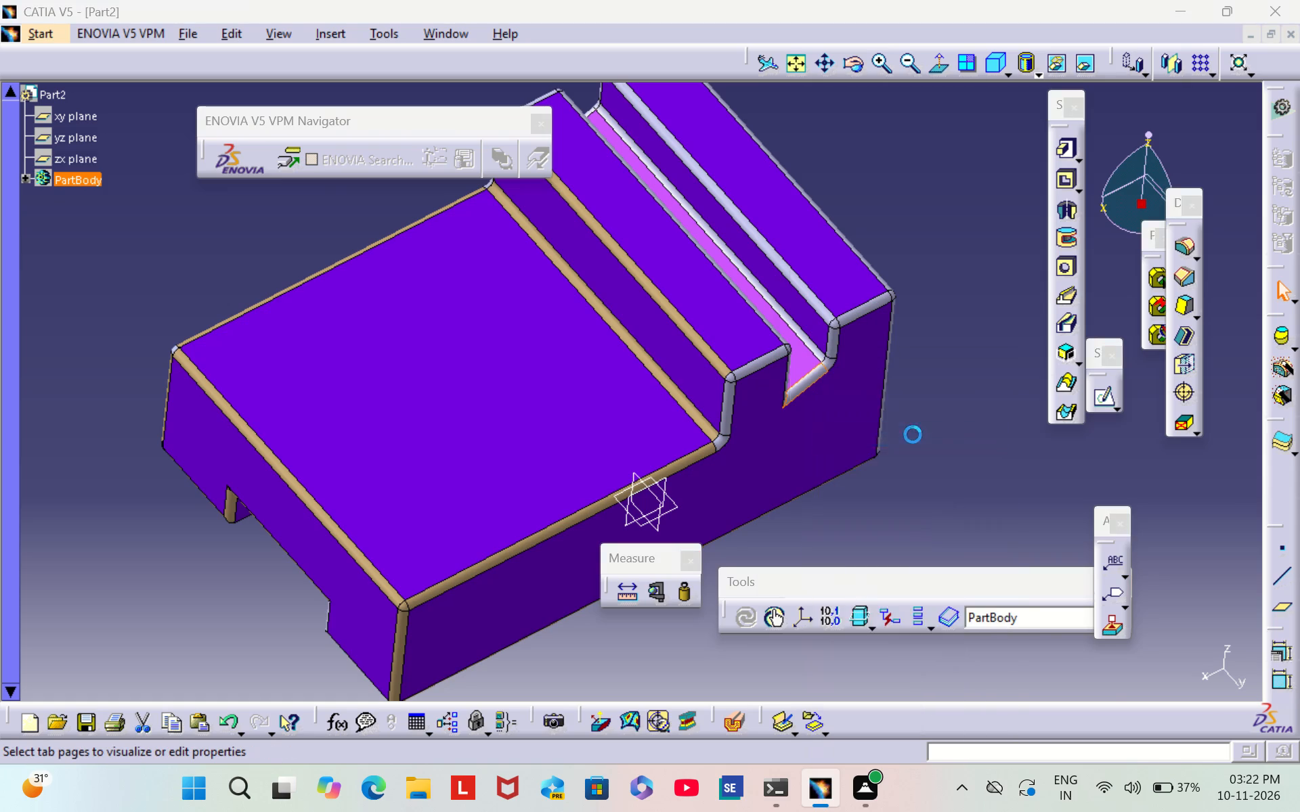
click(894, 220)
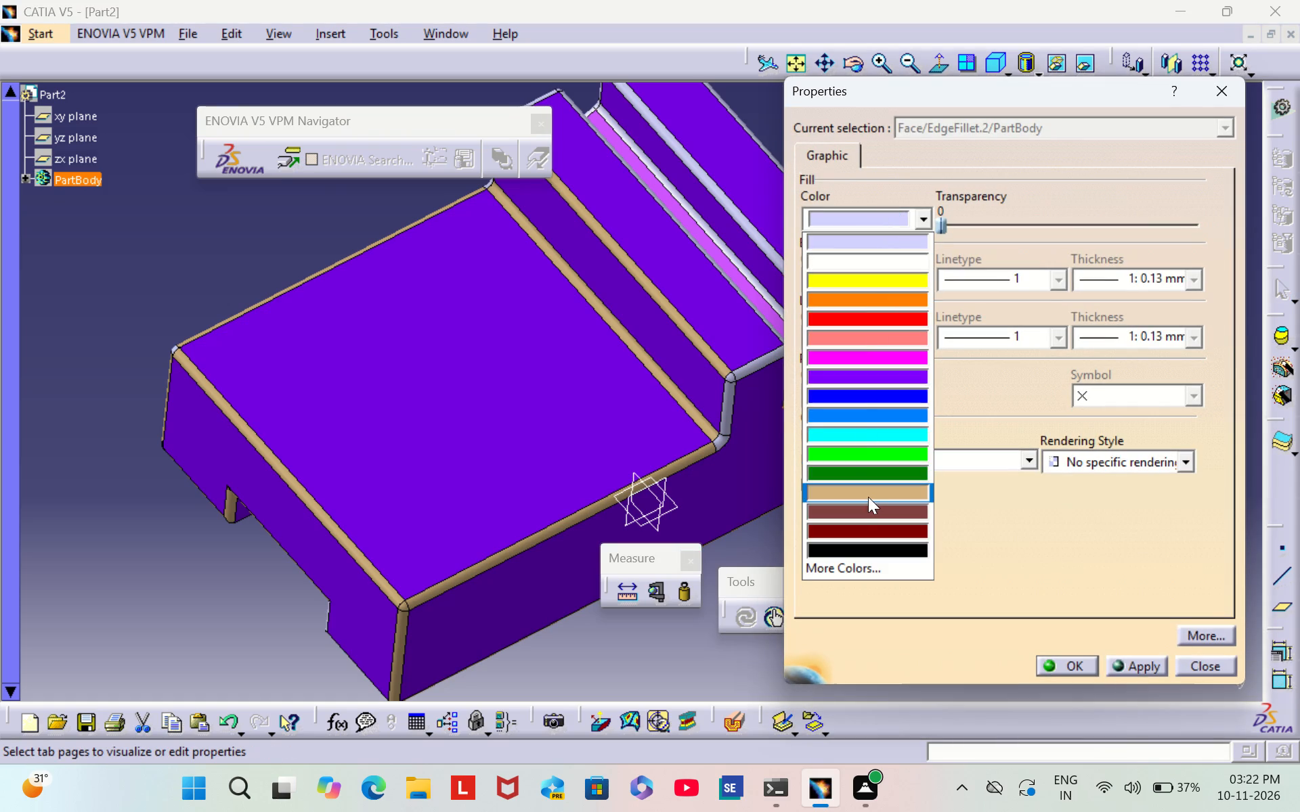
click(869, 494)
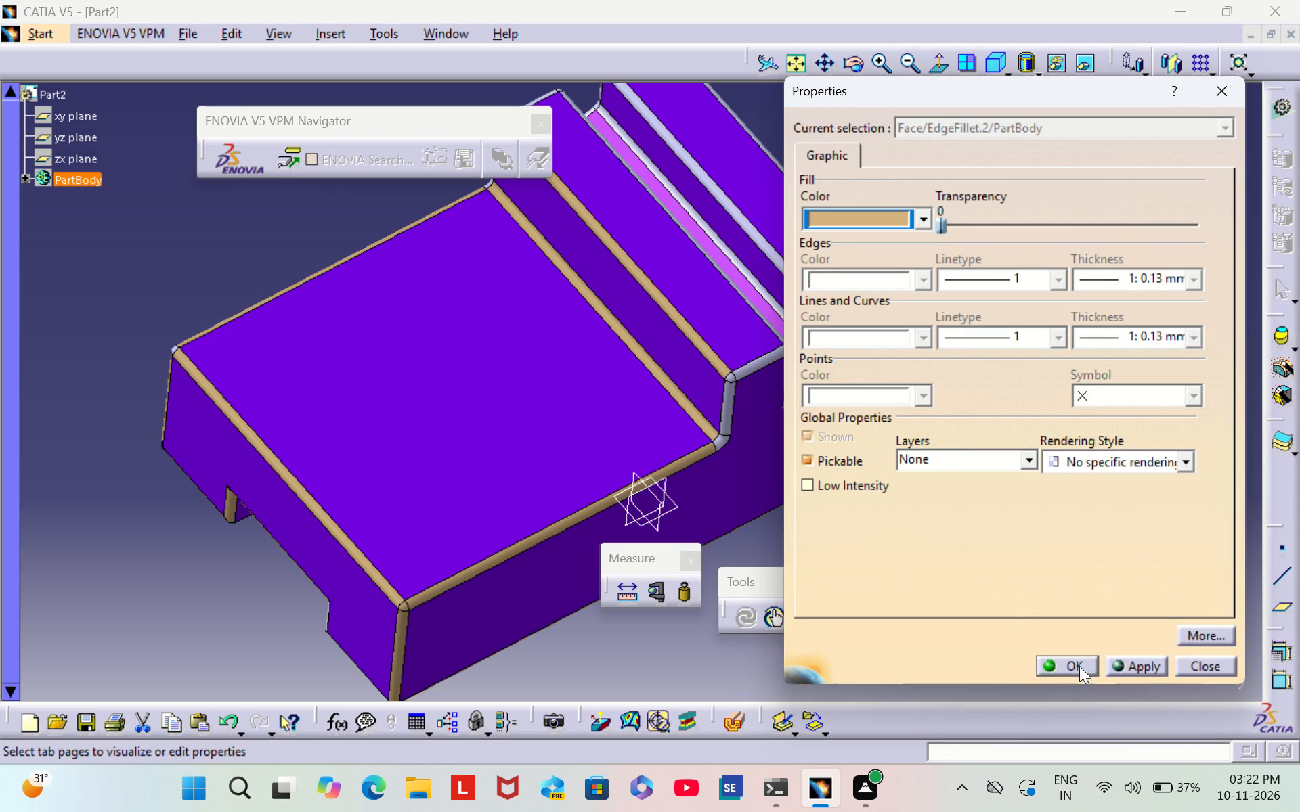
click(1075, 662)
click(974, 475)
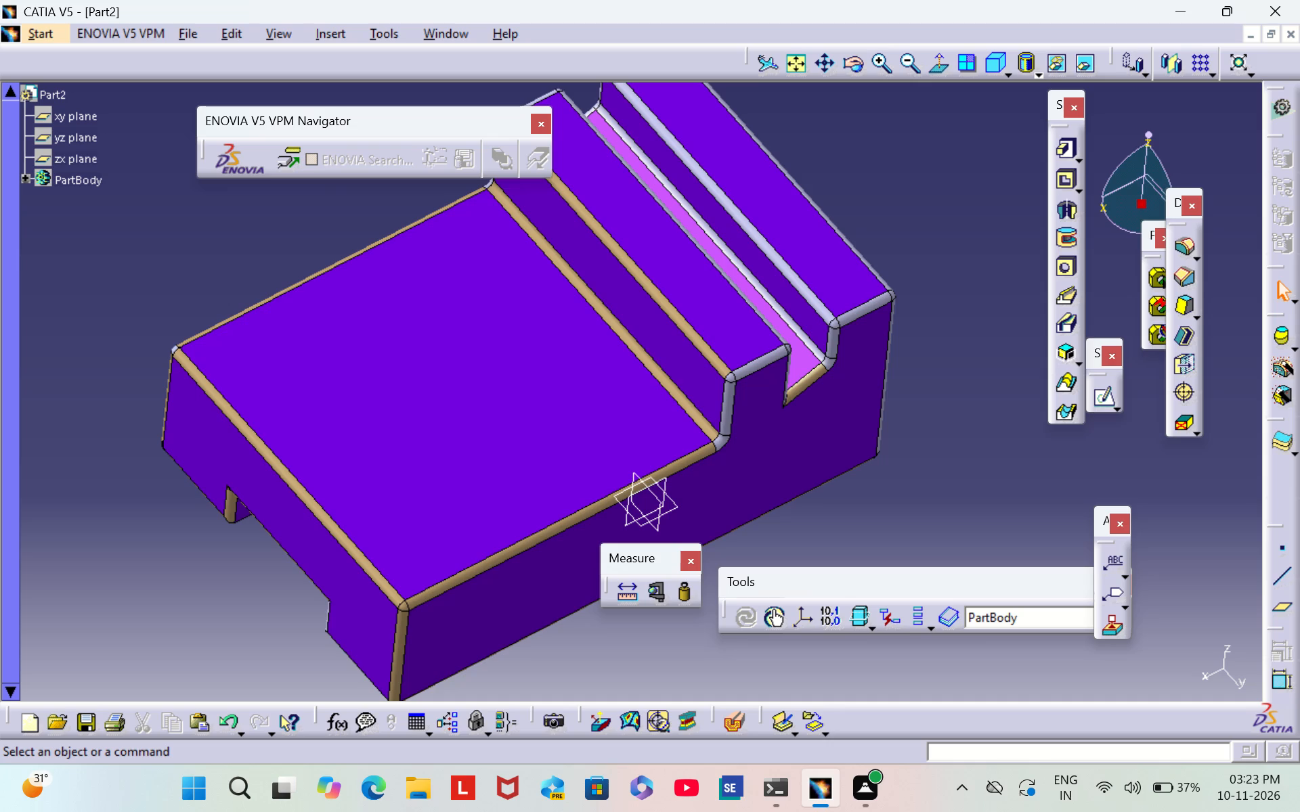
Set the fill color of the upright corner fillet between the tall far end face and the positive-Y side face to tan.
middle_drag(947, 212, 805, 284)
right_drag(947, 212, 805, 284)
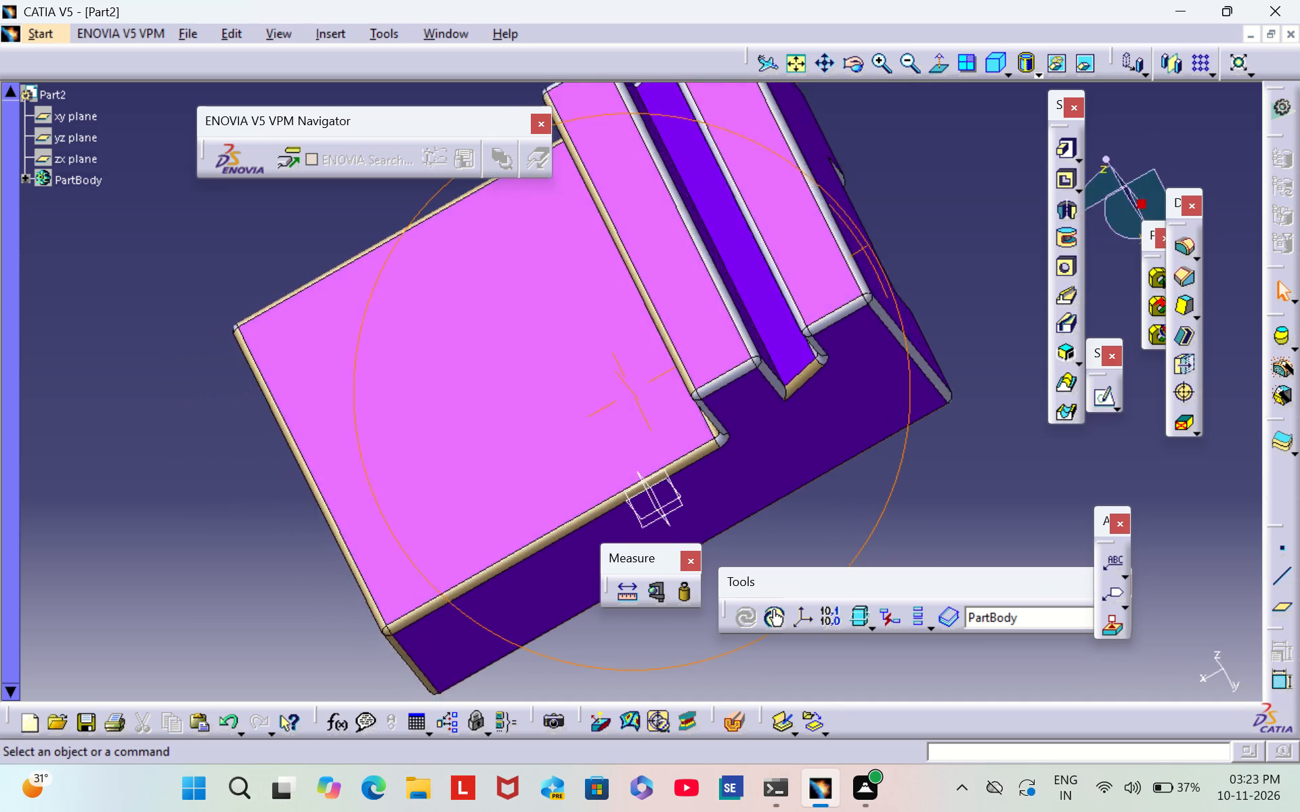
middle_drag(805, 284, 779, 300)
right_drag(805, 284, 779, 300)
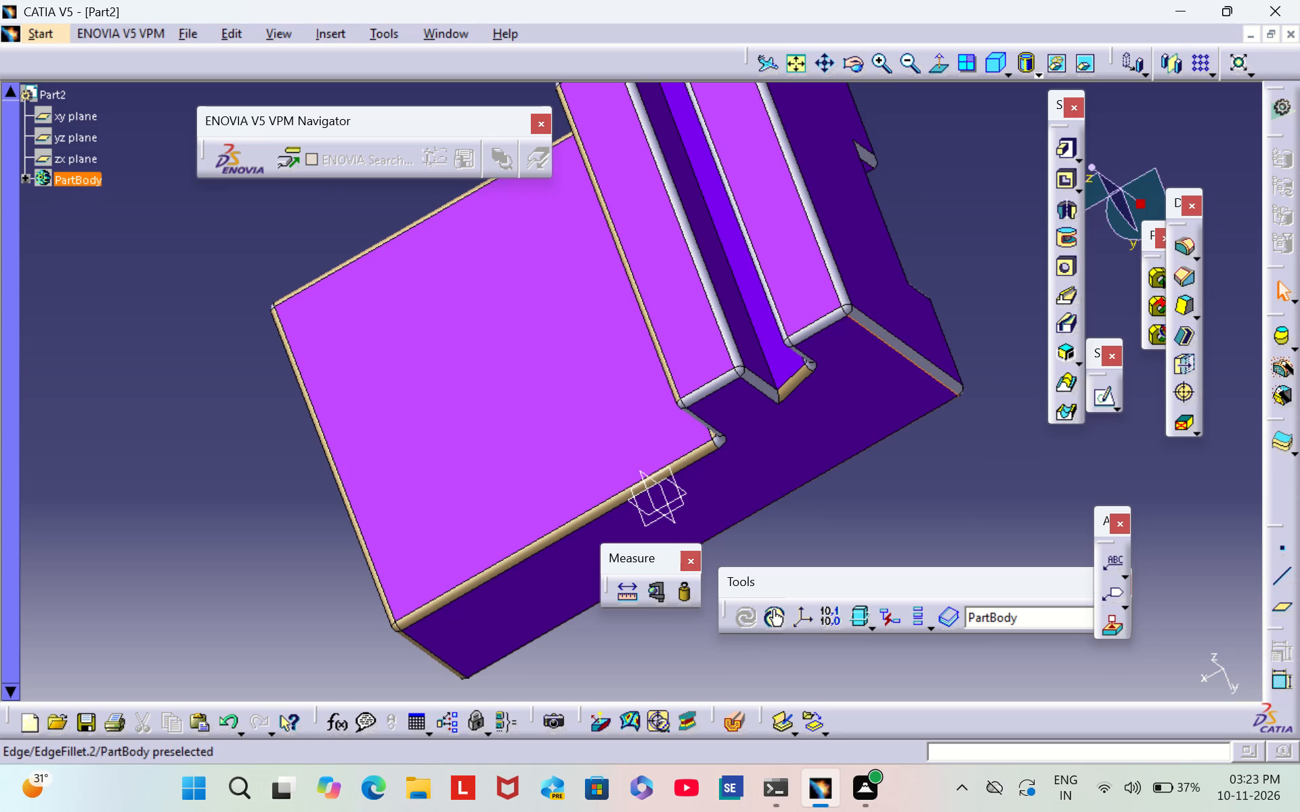
right_click(900, 341)
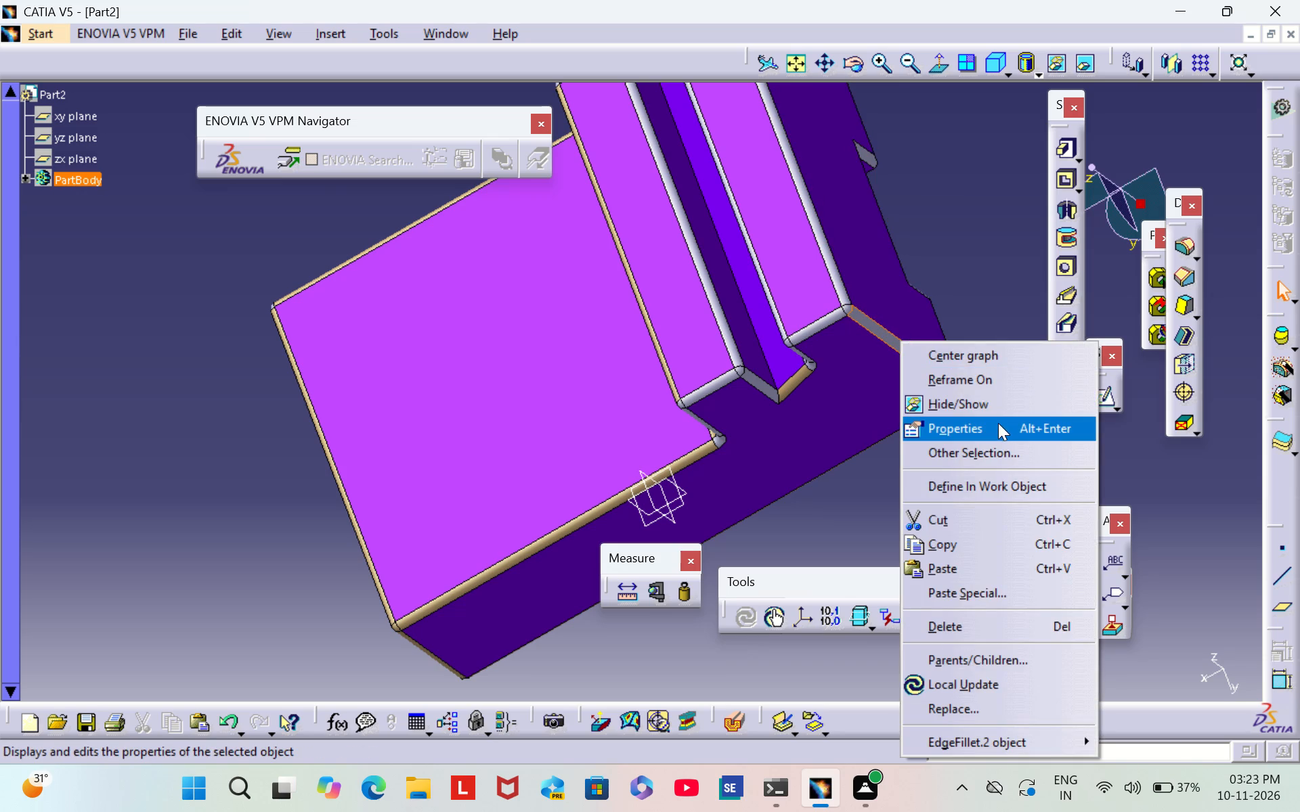
click(997, 424)
click(858, 221)
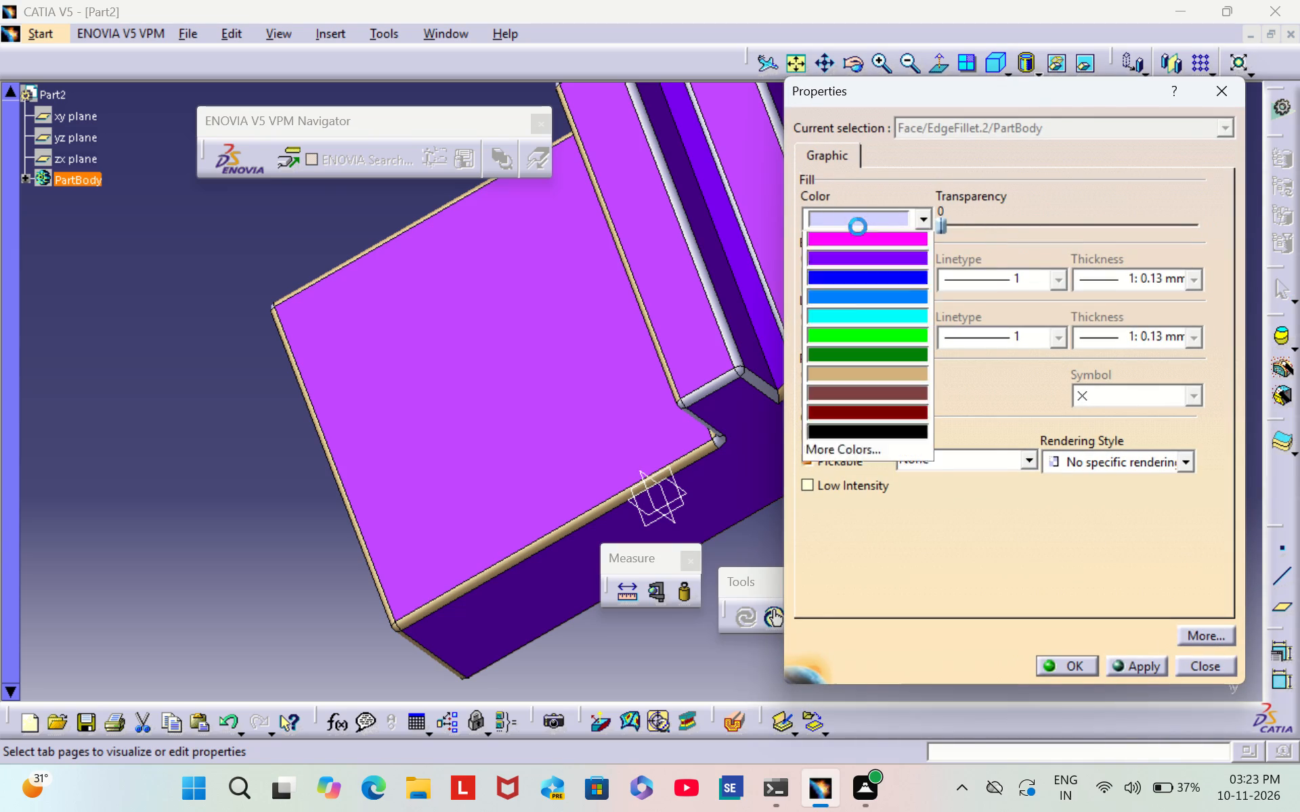
click(859, 489)
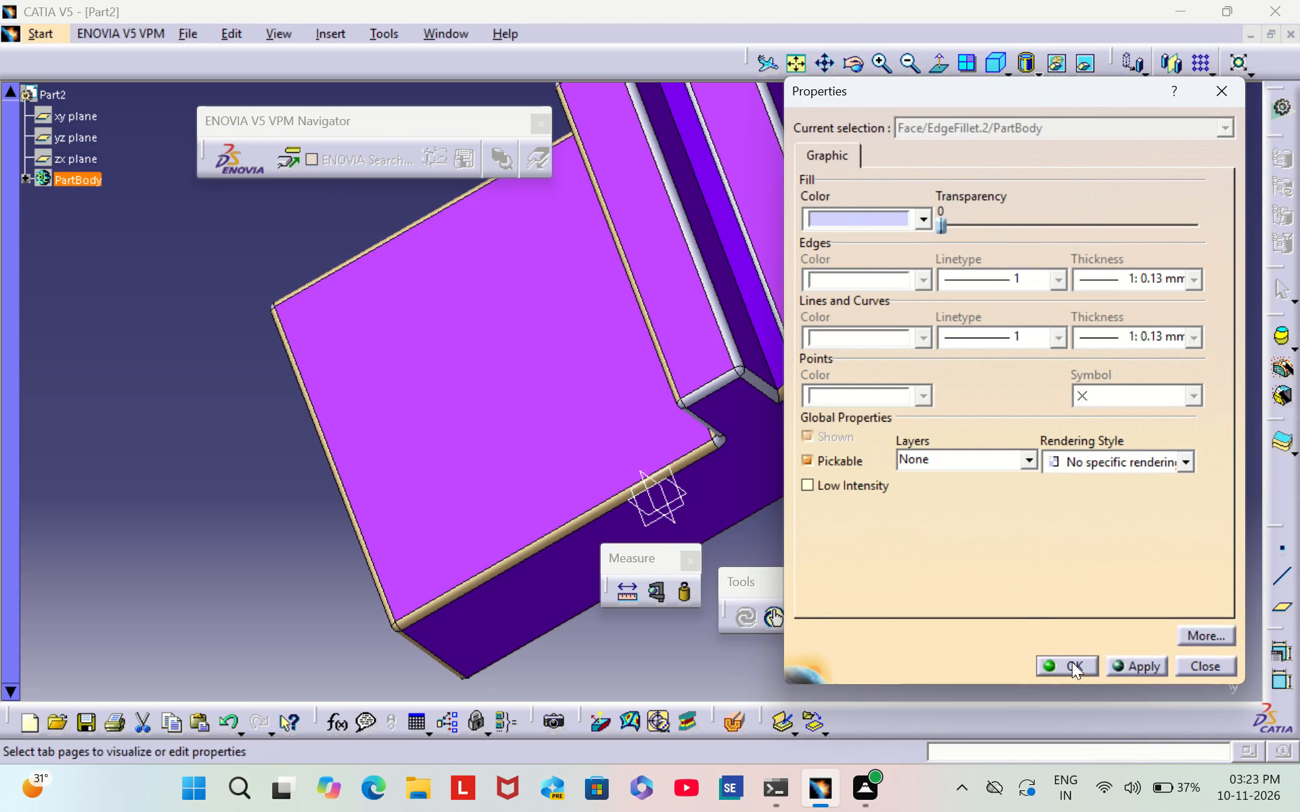
click(1072, 662)
click(980, 490)
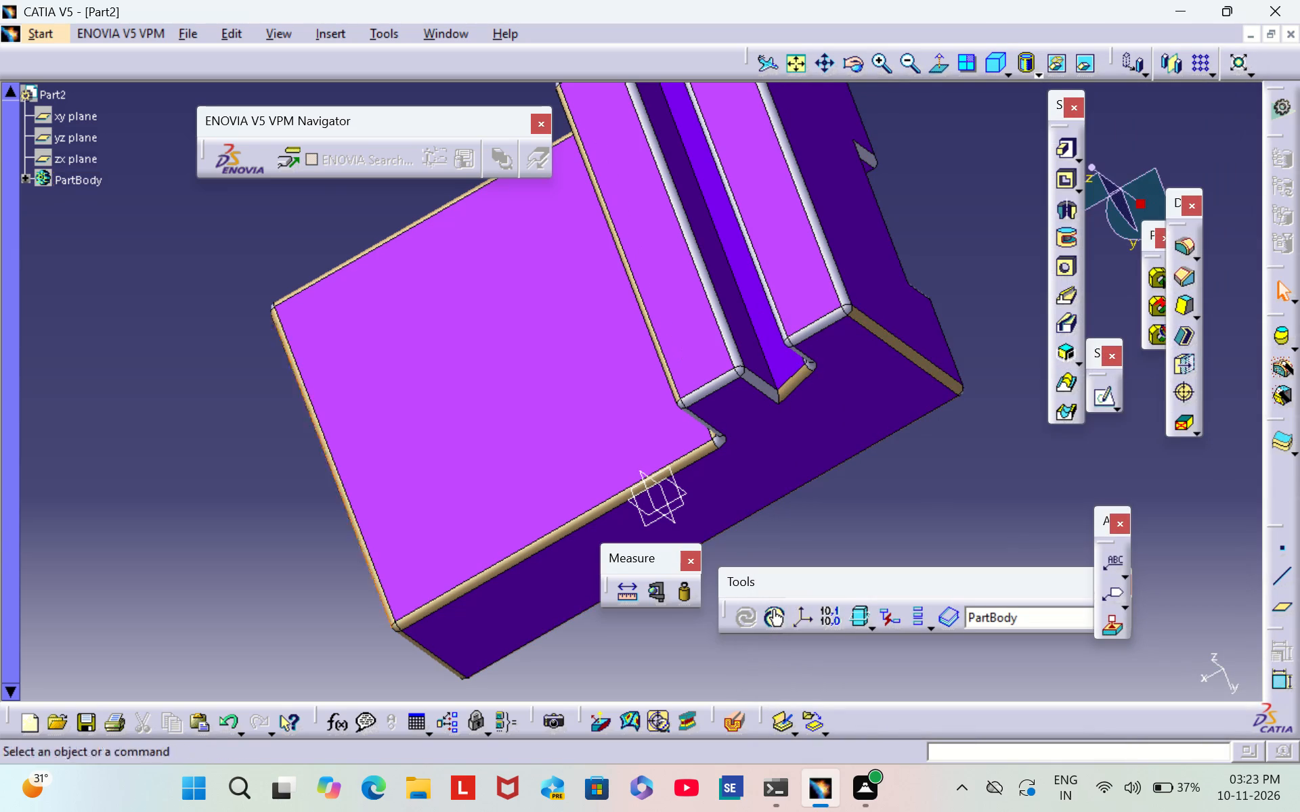
Set the fill color of the long fillet face along the top notch's upper edge nearest the low step to tan.
middle_drag(262, 441, 559, 470)
scroll(262, 441, down, 1)
right_drag(264, 441, 559, 470)
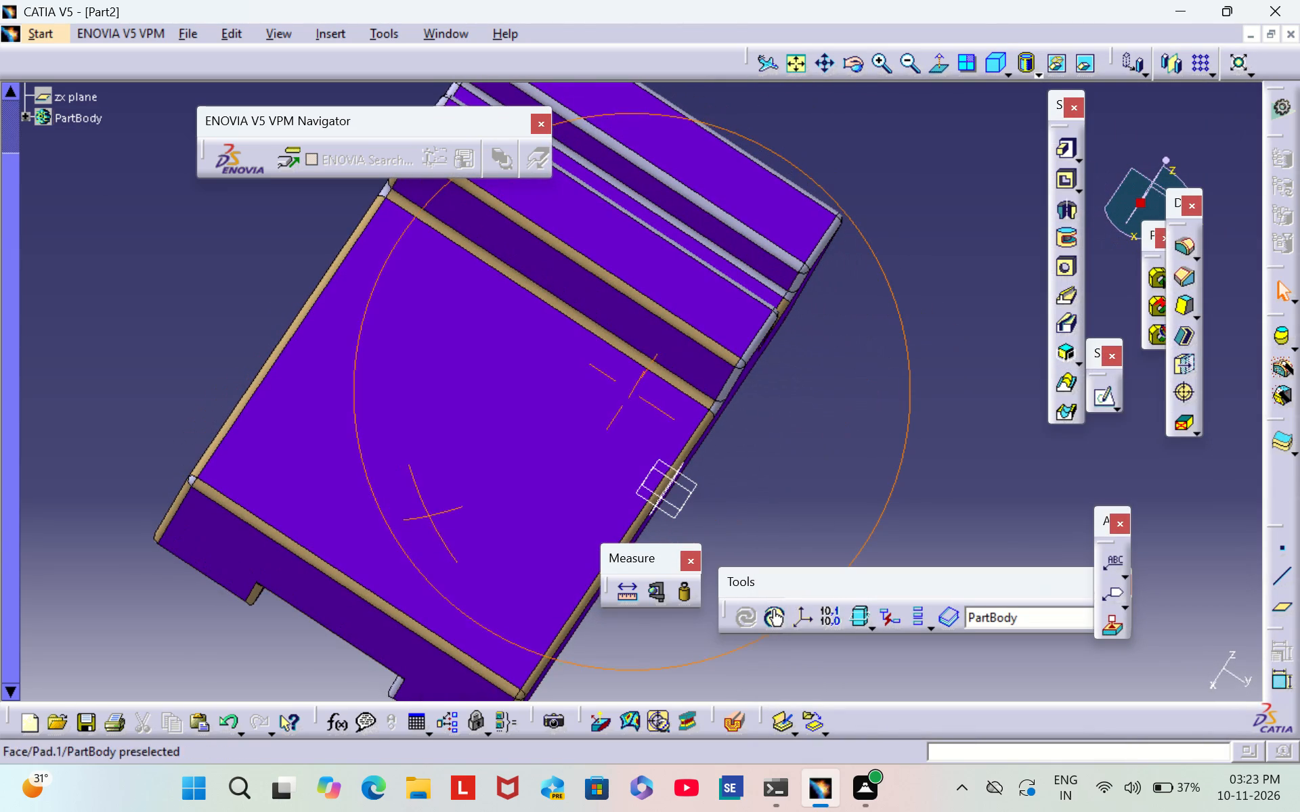
middle_drag(957, 223, 805, 338)
scroll(957, 223, down, 1)
right_drag(957, 222, 805, 338)
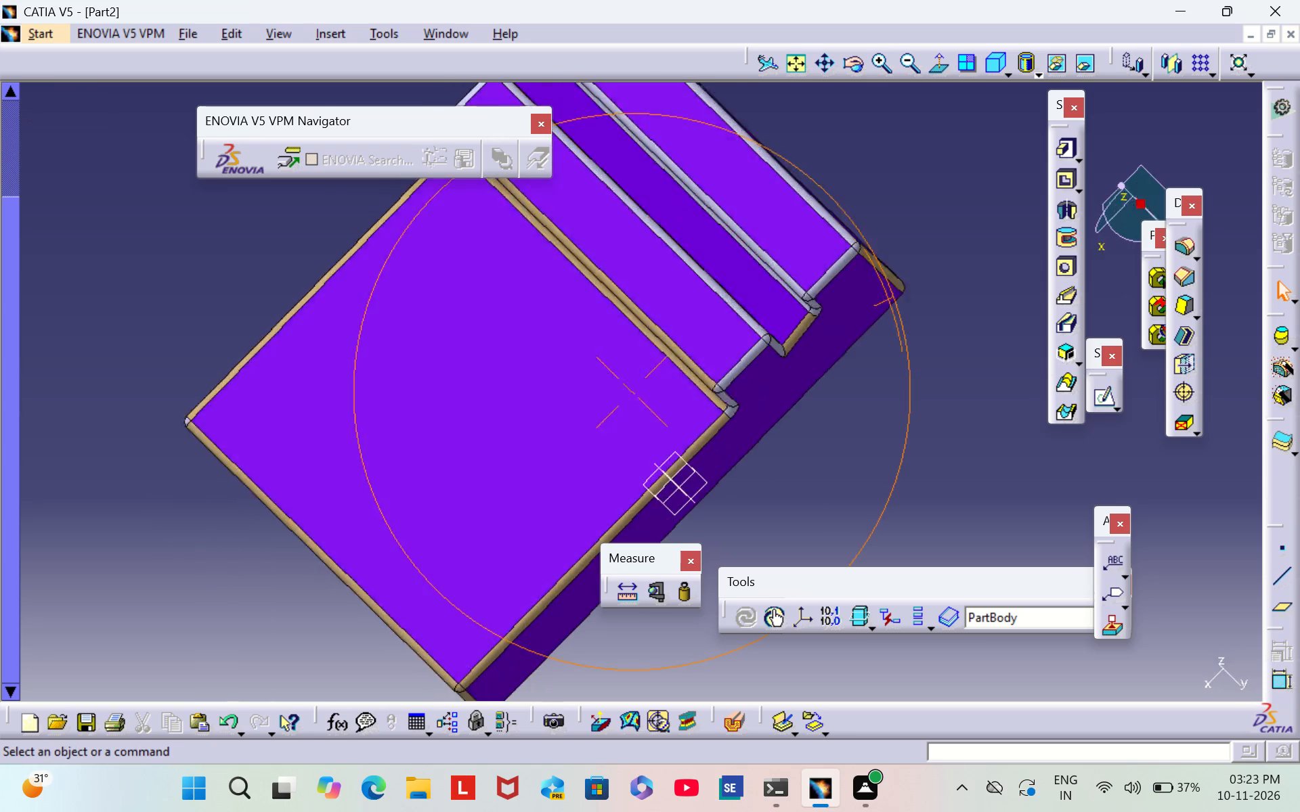
middle_drag(805, 338, 751, 371)
right_drag(805, 338, 750, 372)
middle_drag(989, 141, 889, 253)
scroll(989, 141, down, 1)
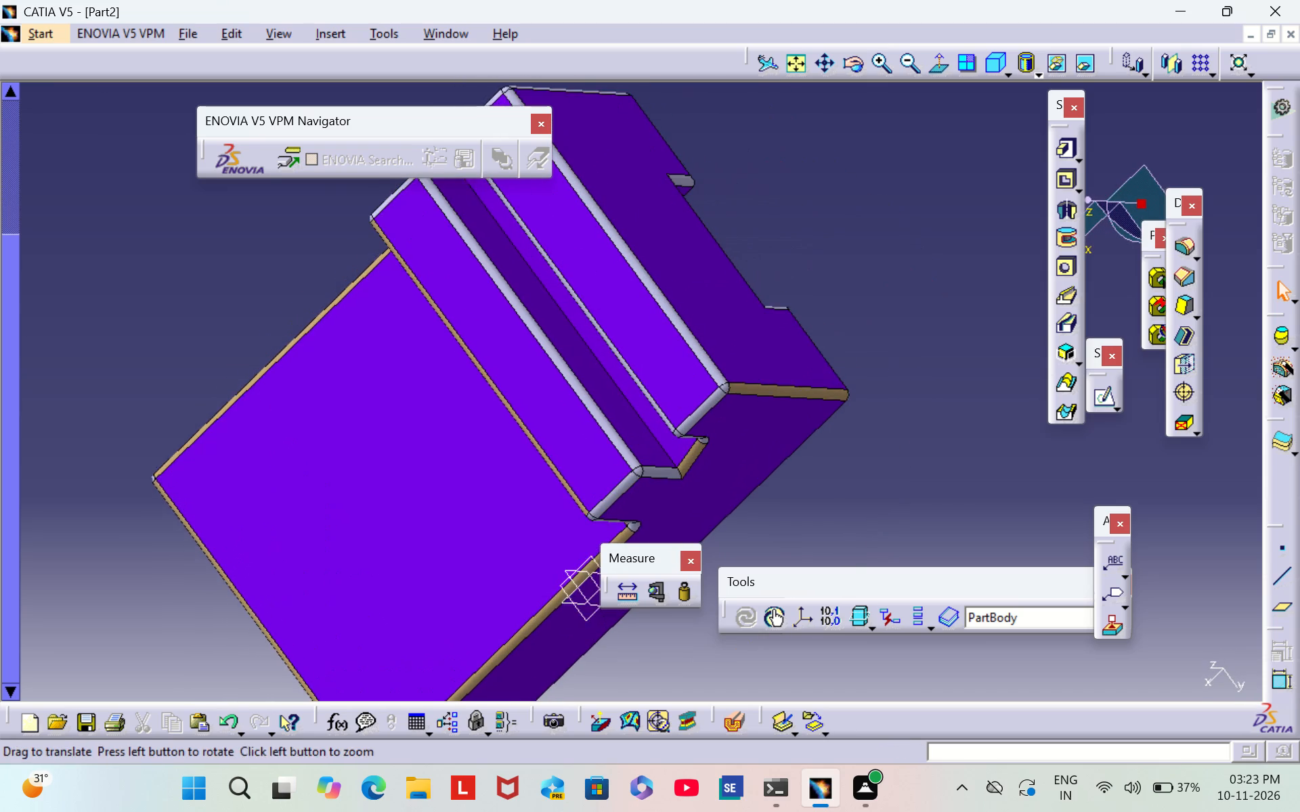
middle_drag(889, 253, 888, 256)
middle_drag(888, 246, 898, 273)
right_drag(888, 246, 898, 273)
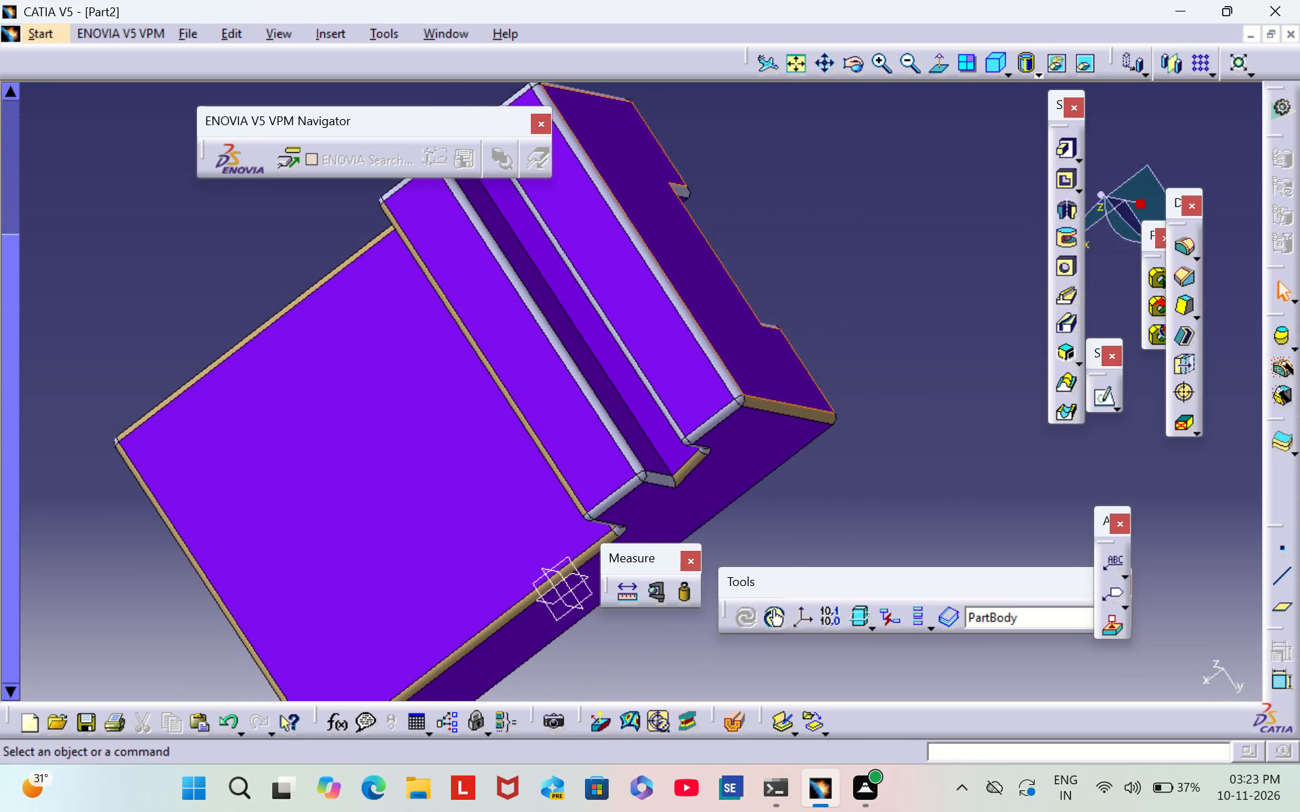
right_click(569, 365)
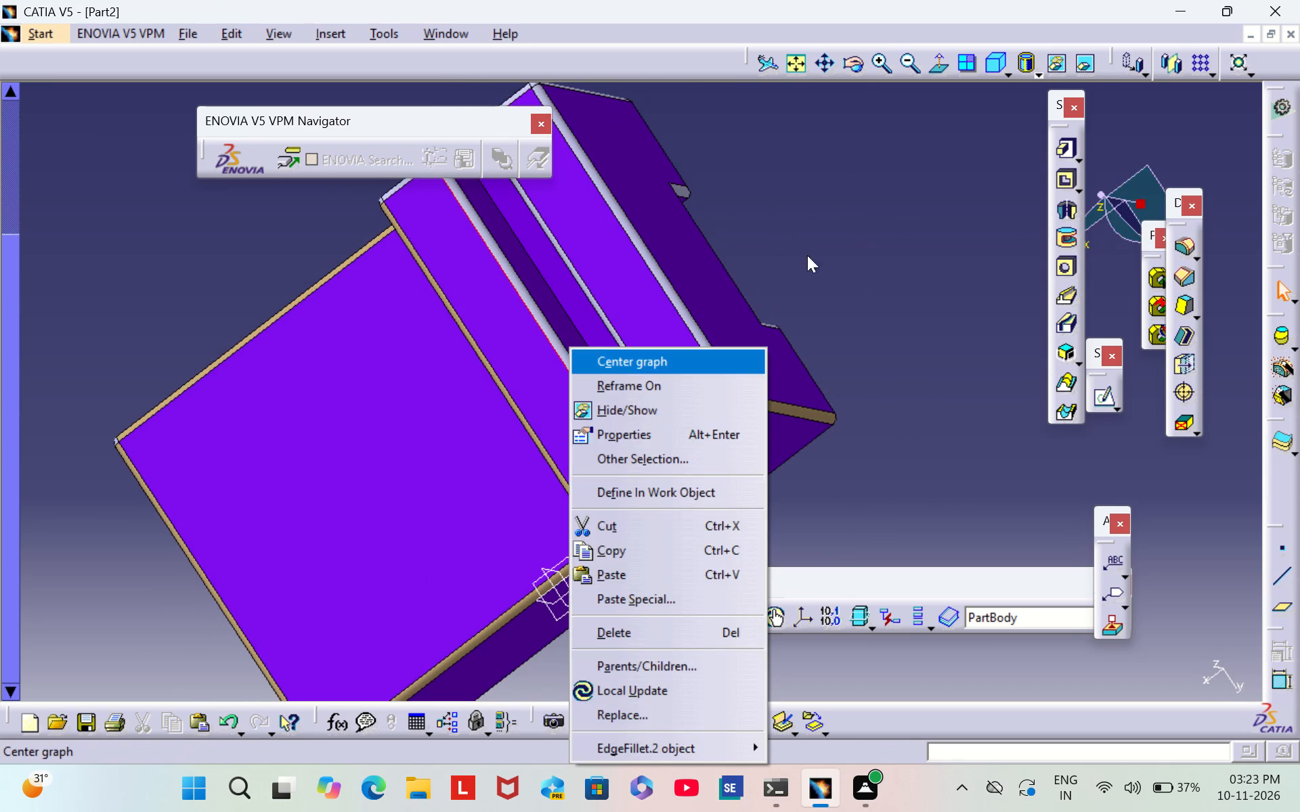
click(834, 241)
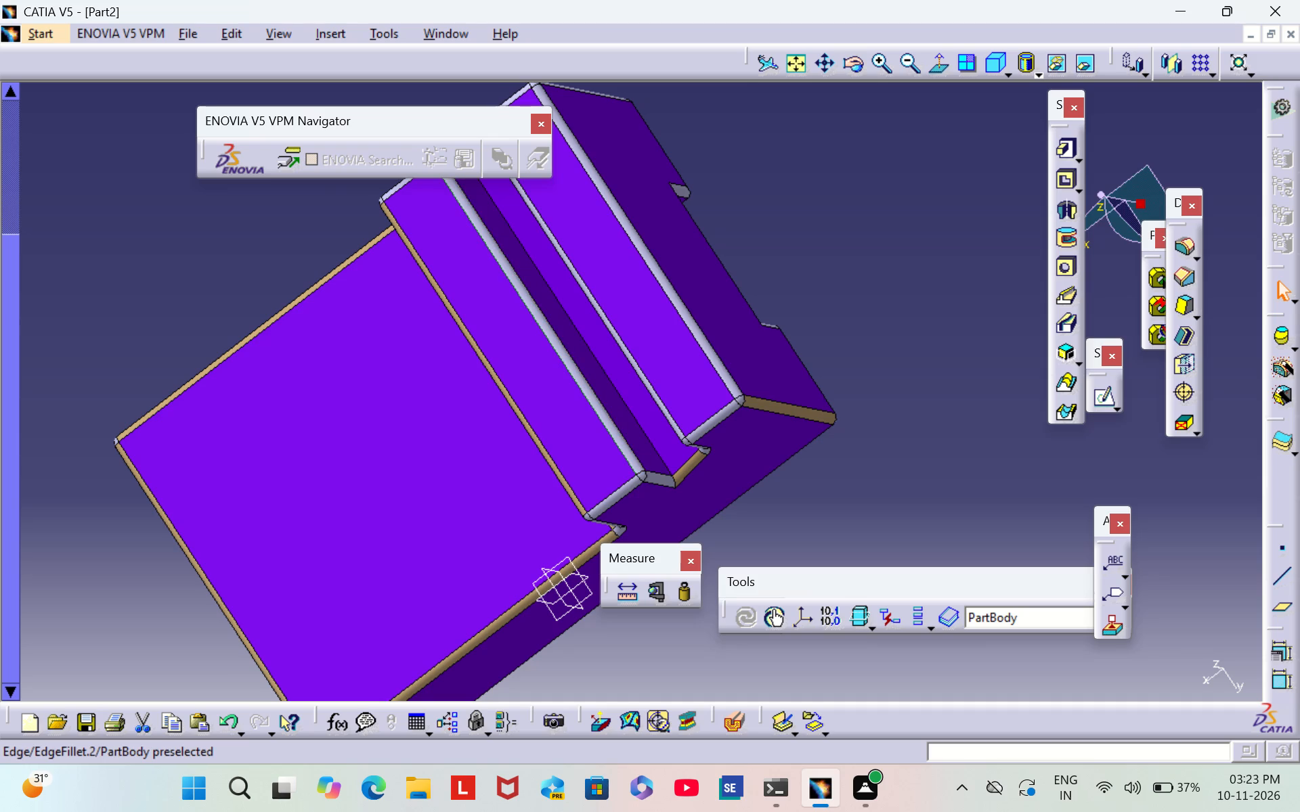
triple_click(886, 63)
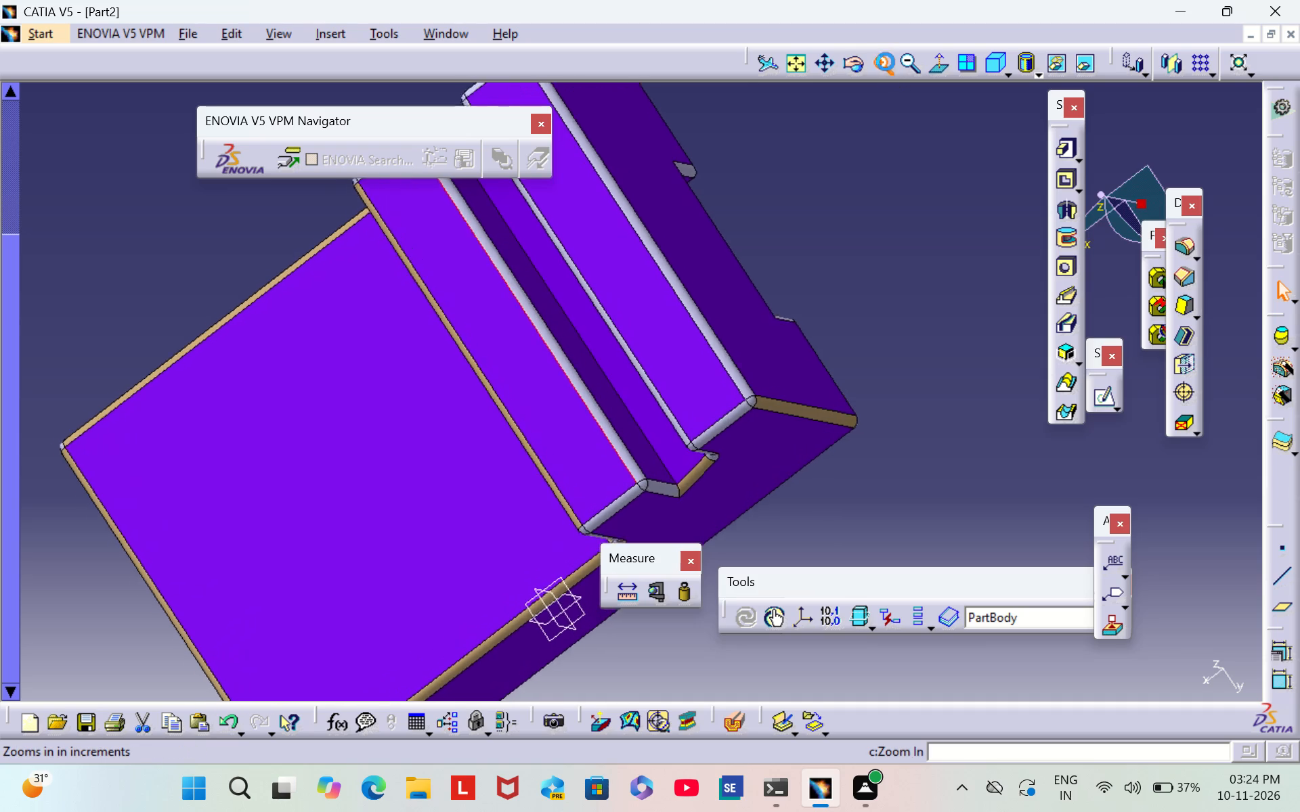
click(886, 62)
click(926, 201)
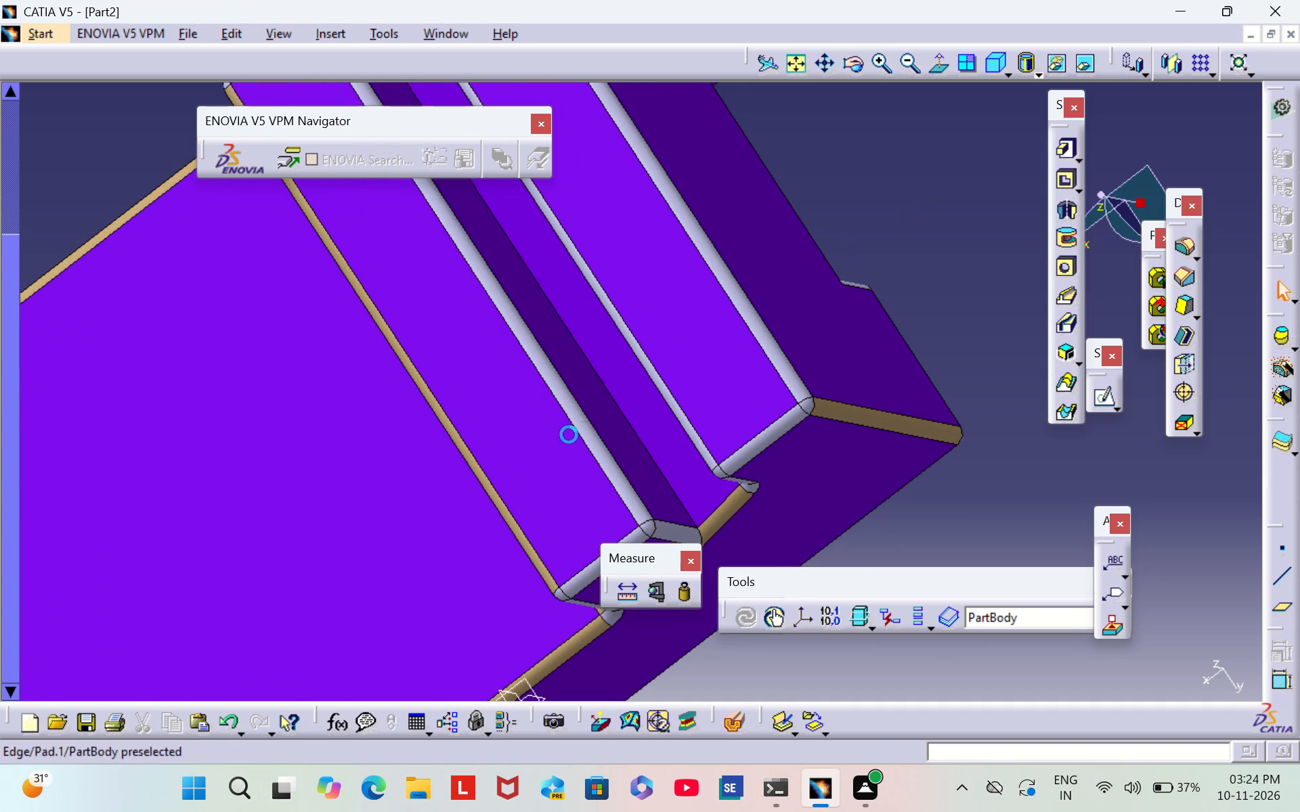
right_click(548, 374)
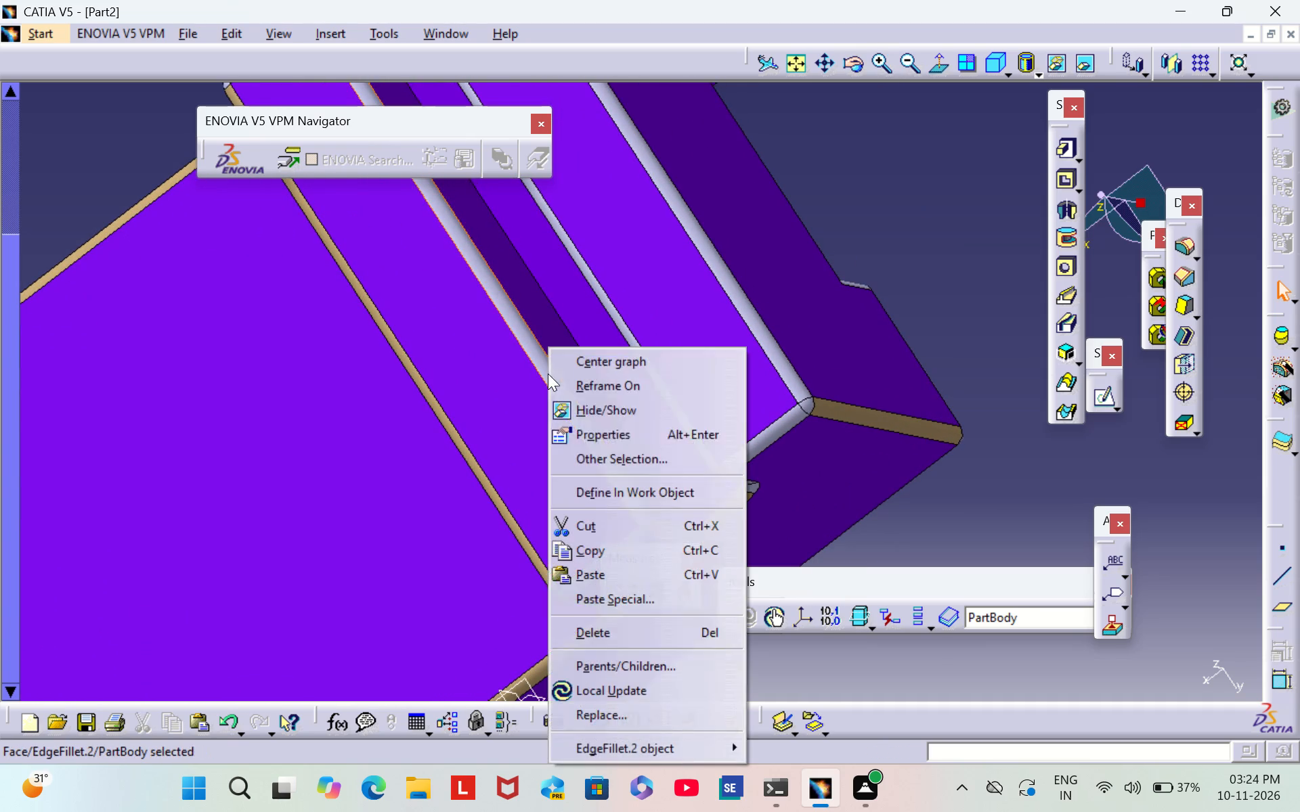
click(617, 430)
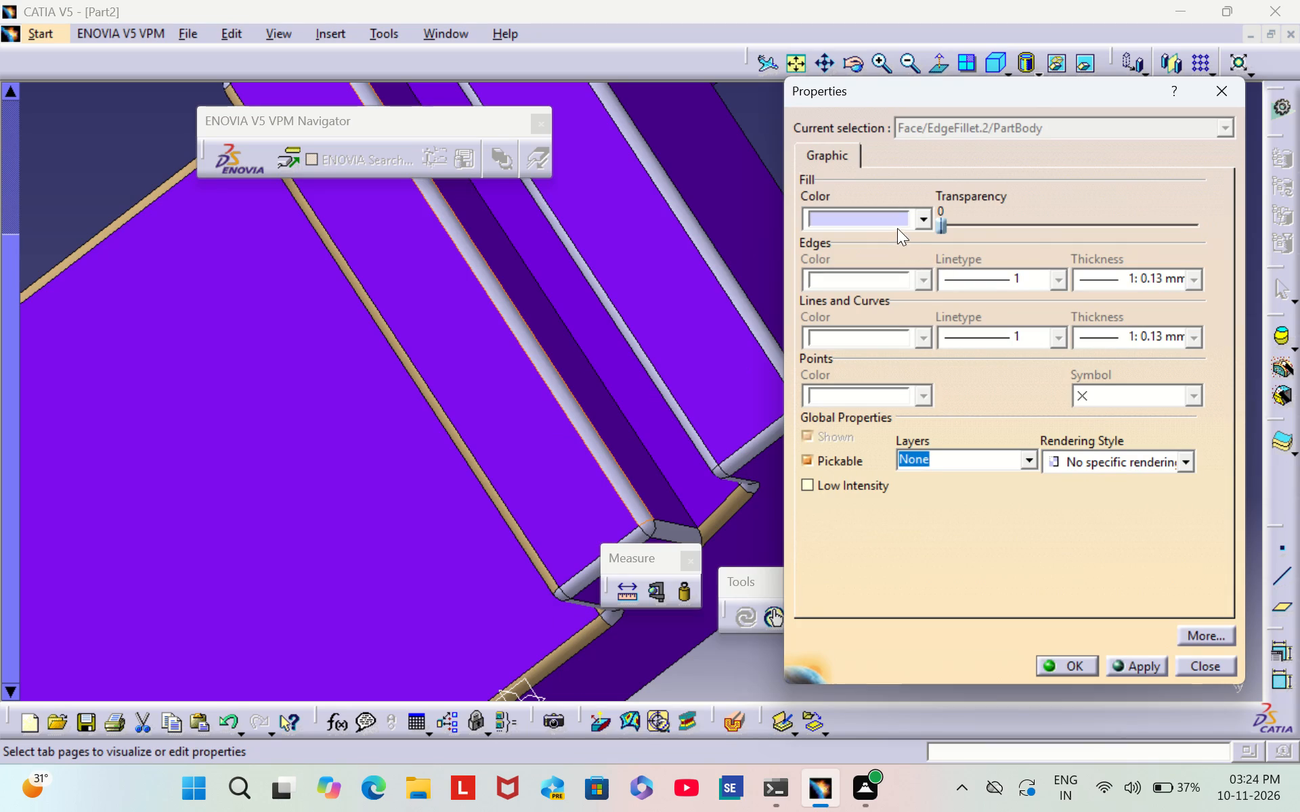
click(897, 228)
click(888, 493)
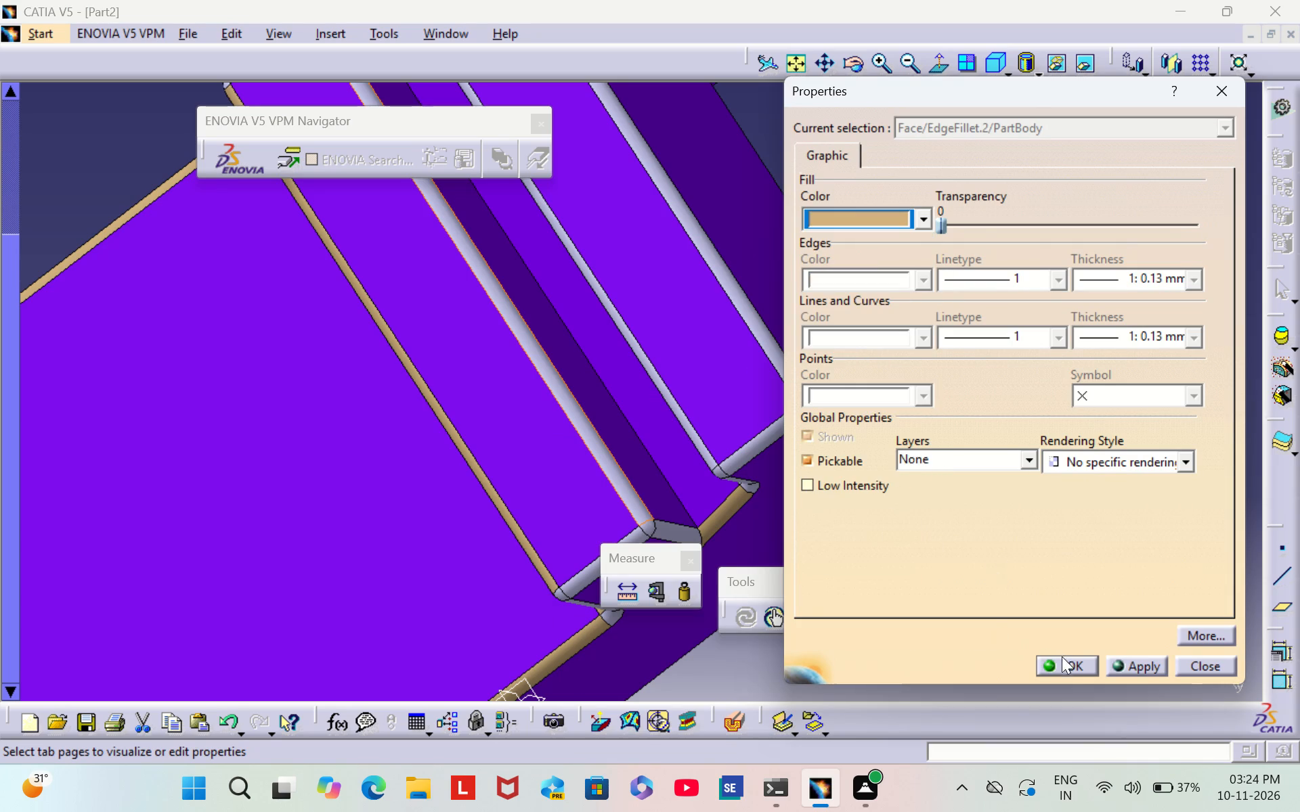
click(1077, 665)
click(937, 293)
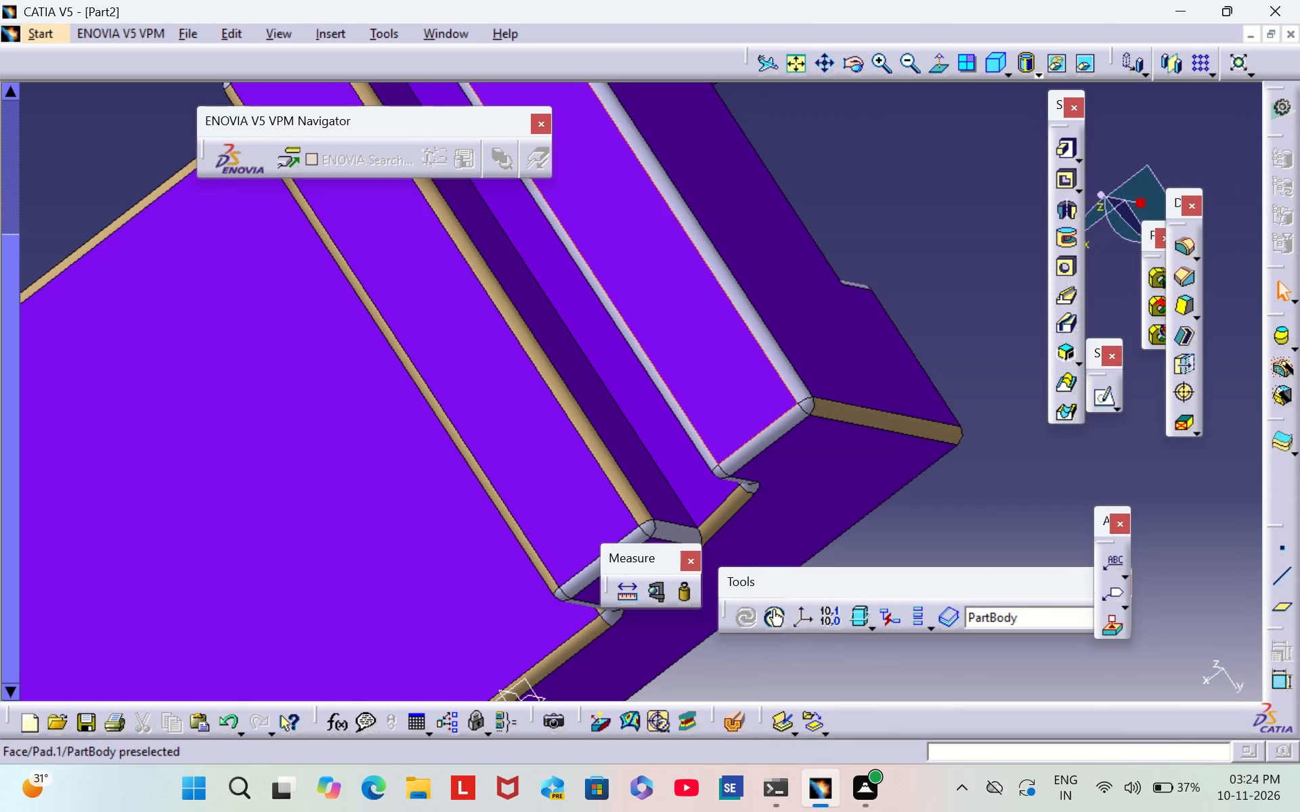
Set the fill color of the long fillet face between the high top face and the tall far end face to tan.
right_click(749, 319)
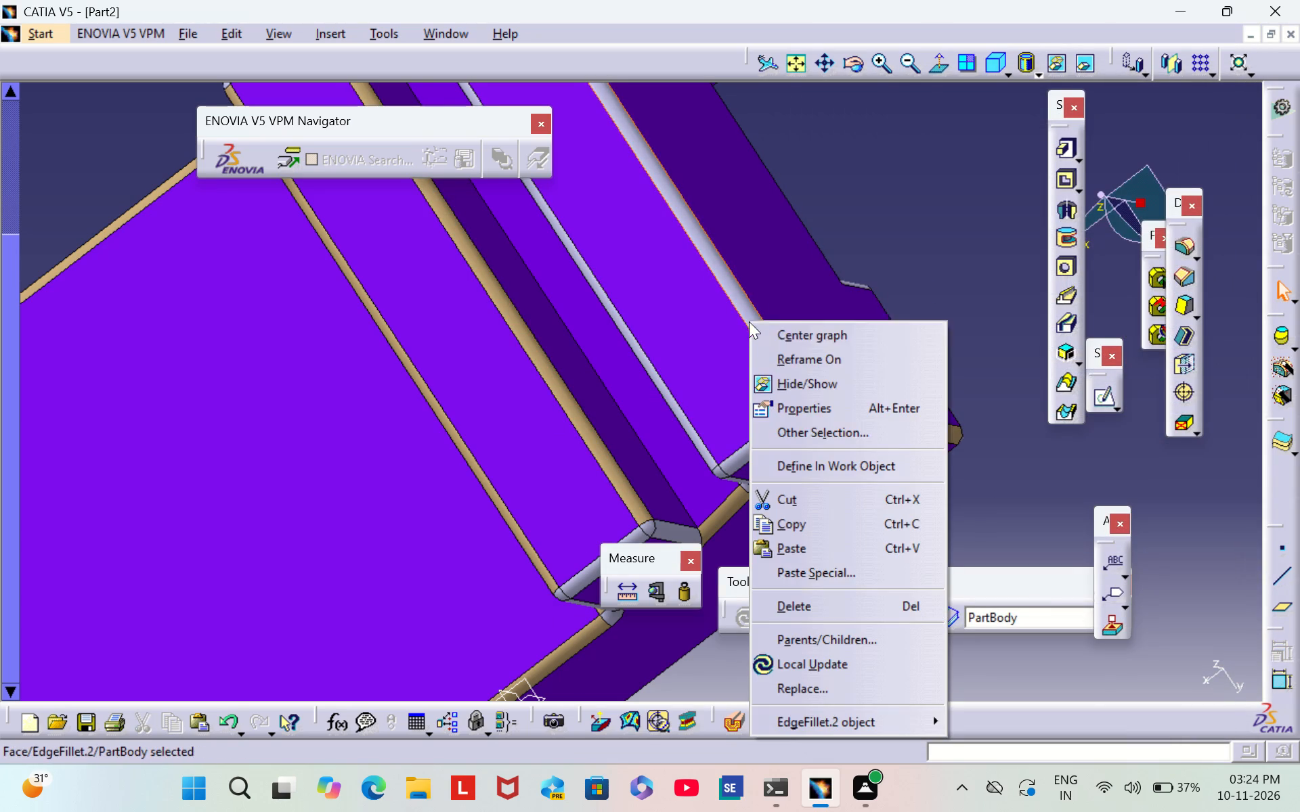
click(850, 409)
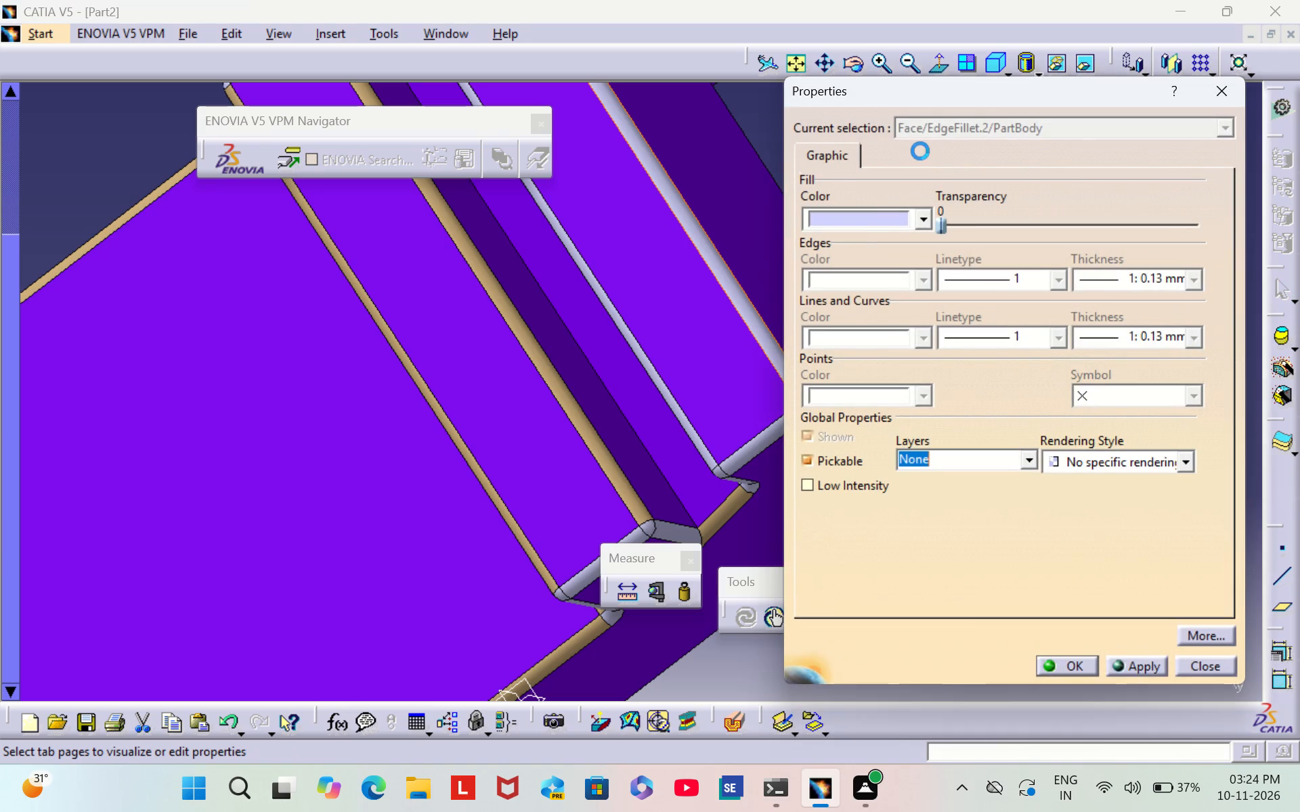
click(865, 225)
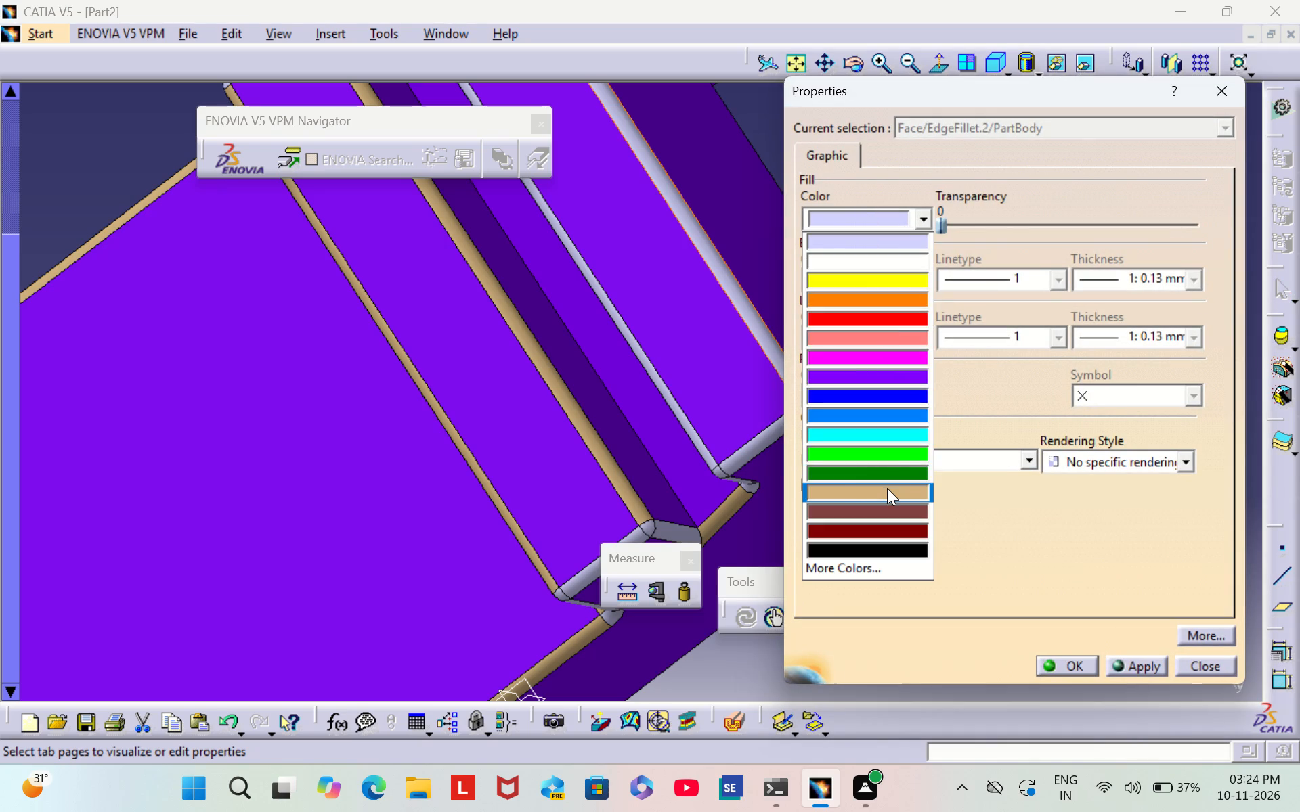
click(887, 488)
click(1076, 660)
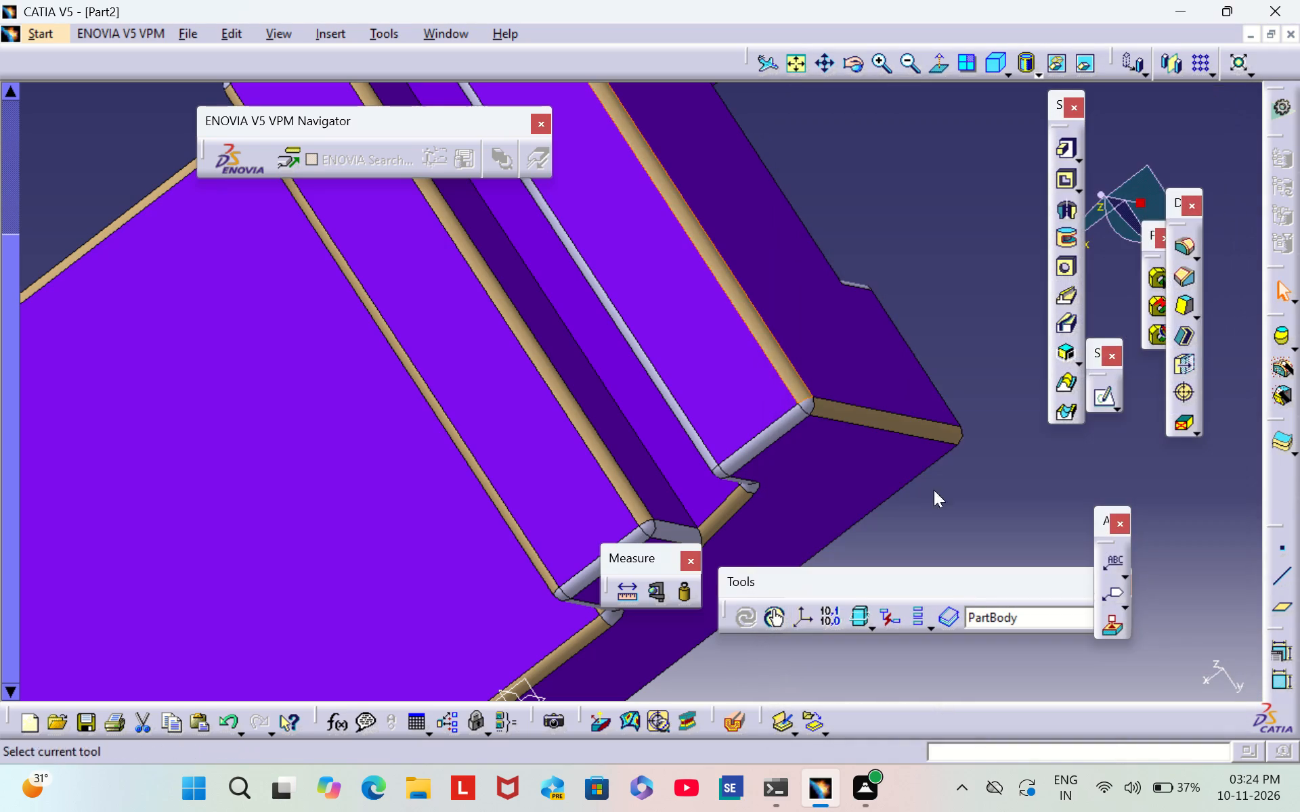
click(970, 316)
Set the fill color of the long fillet face along the top notch's upper edge nearest the far end to tan.
middle_drag(863, 178, 1299, 223)
right_drag(863, 176, 1299, 223)
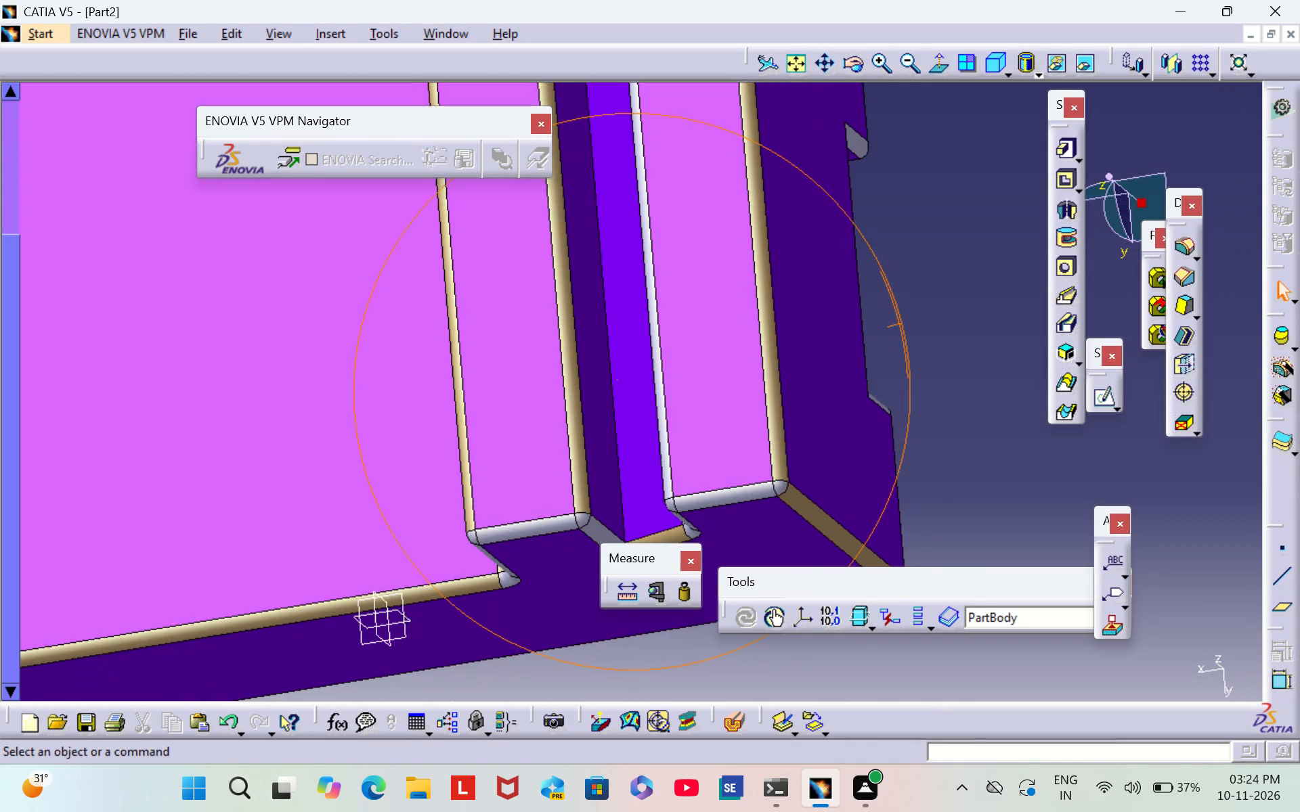
right_drag(1299, 223, 1299, 223)
middle_drag(1299, 223, 1299, 226)
middle_drag(402, 419, 682, 390)
right_drag(405, 418, 682, 390)
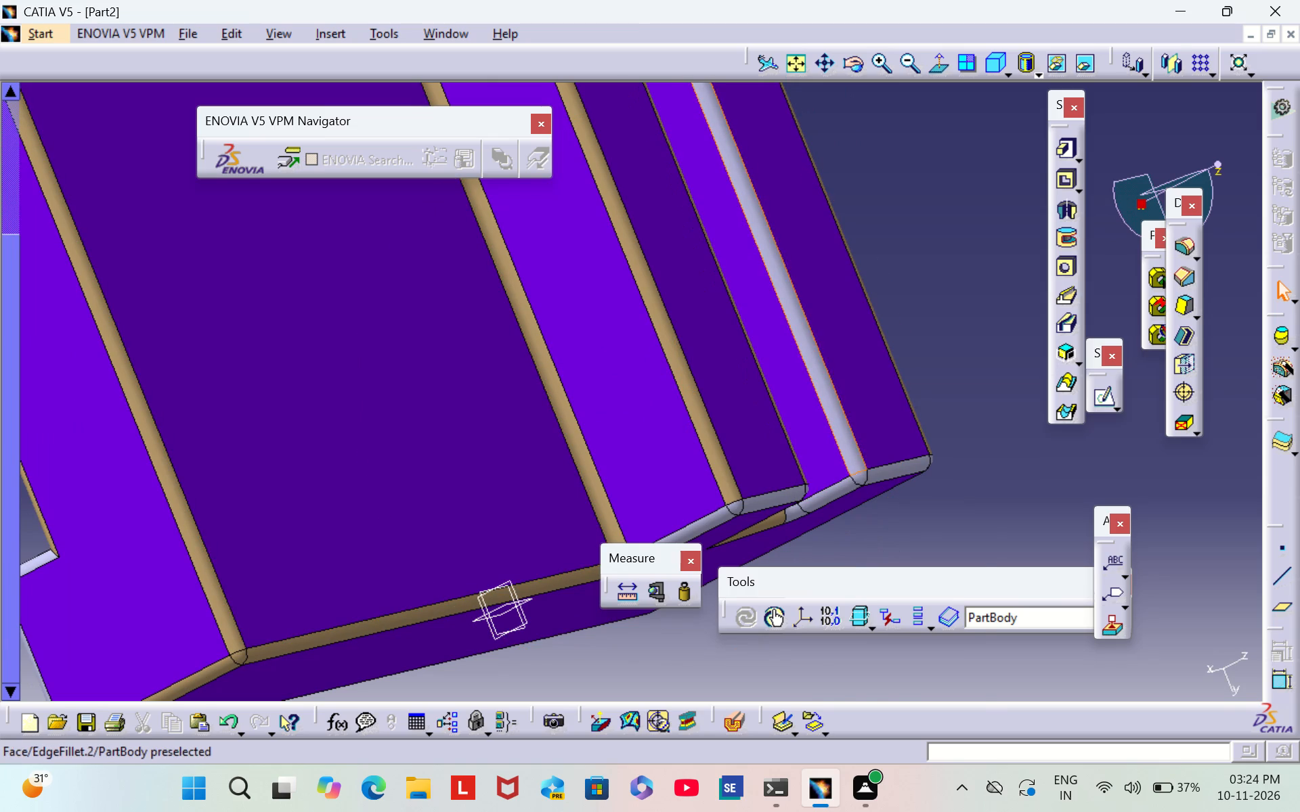
right_click(785, 296)
click(870, 378)
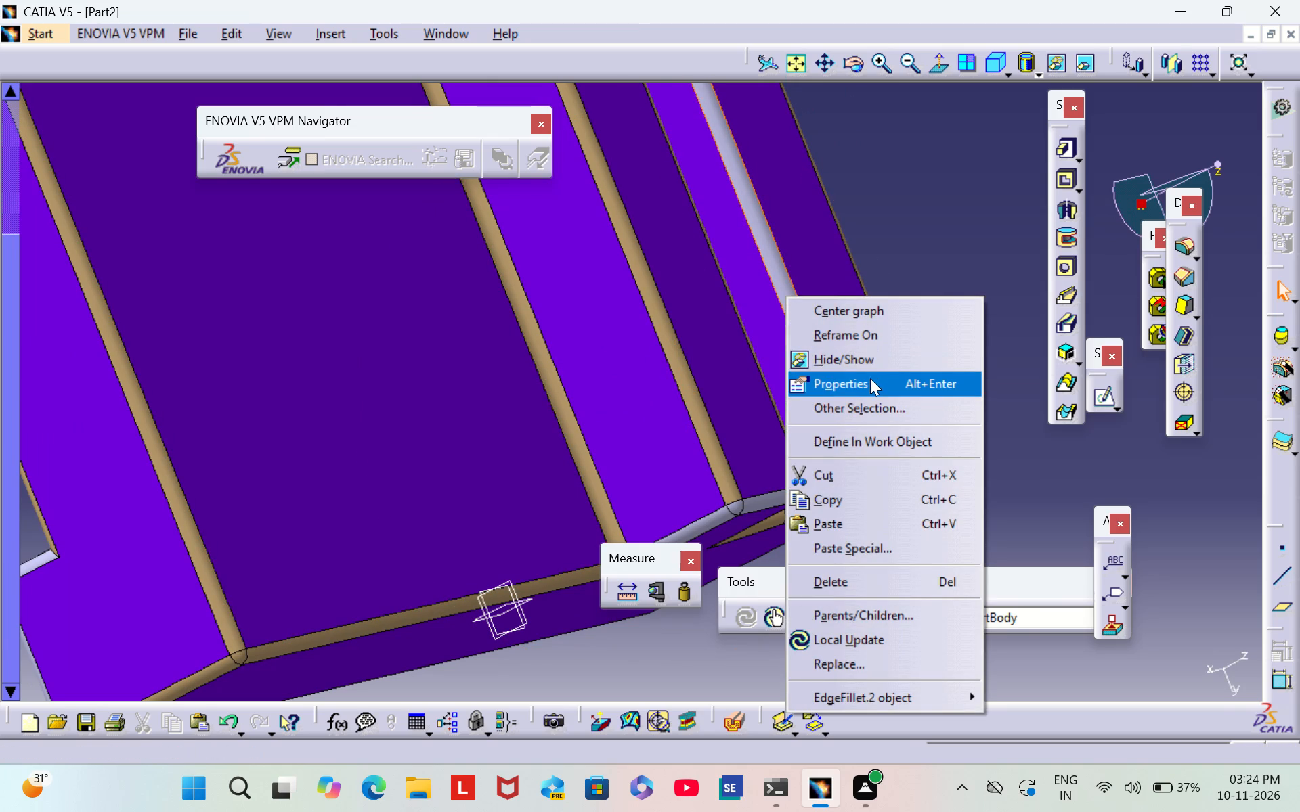
click(920, 212)
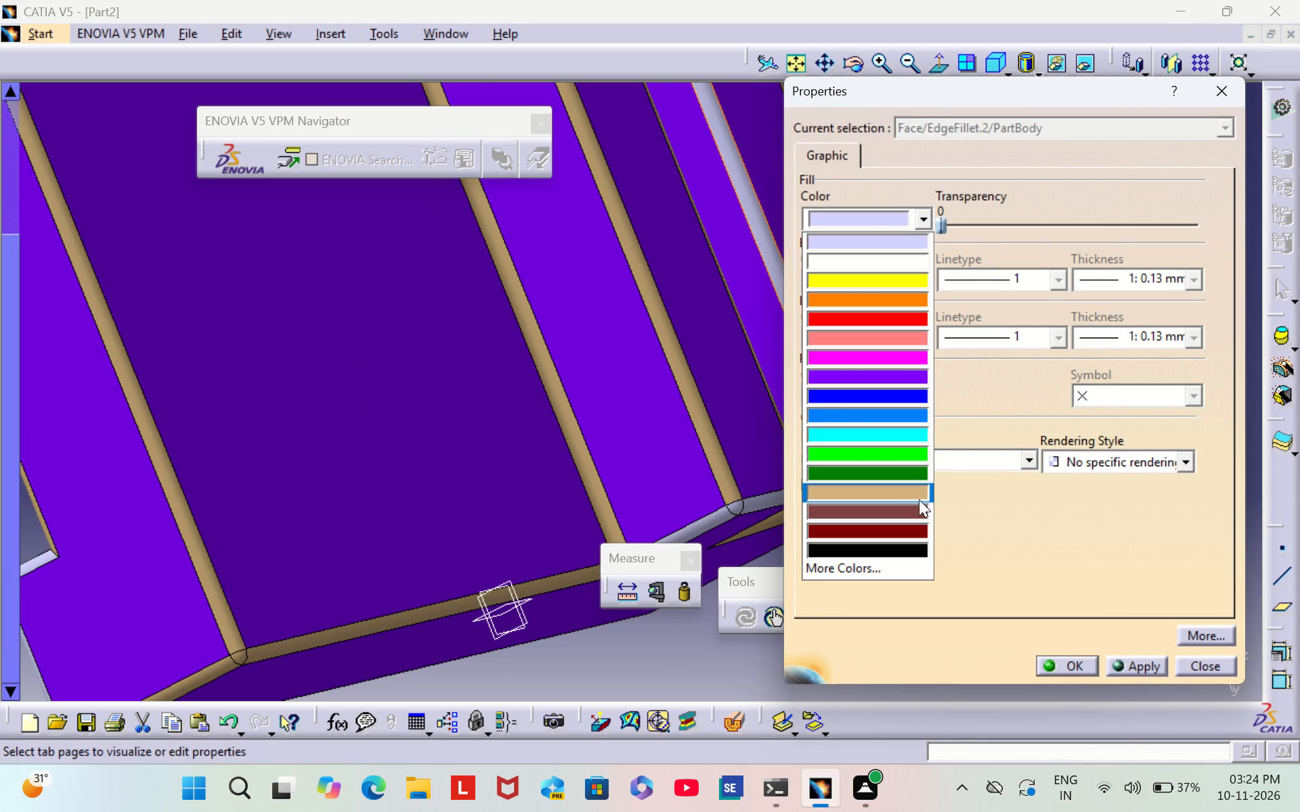
click(917, 494)
click(1072, 666)
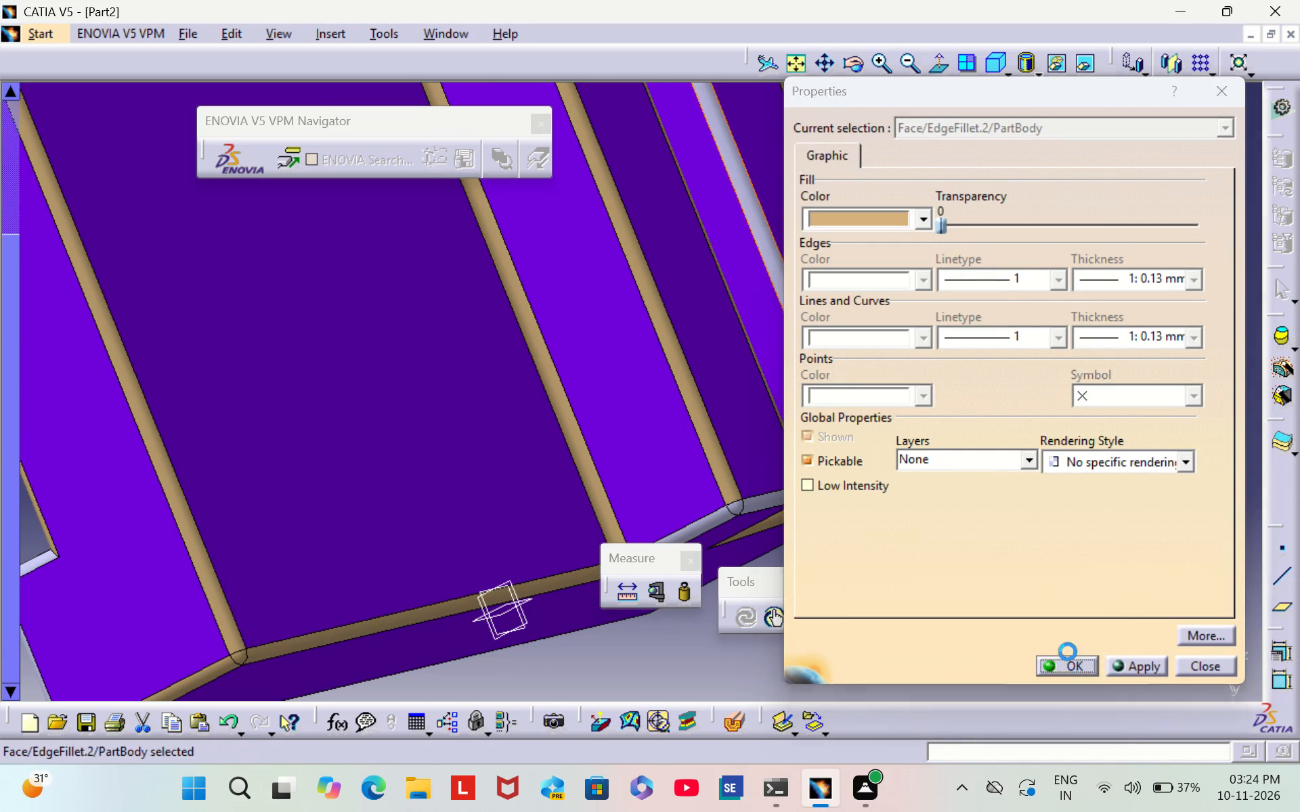
click(934, 284)
Set the fill color of the long fillet face between the top notch floor and its wall nearest the far end to tan.
middle_drag(909, 323, 816, 198)
right_drag(909, 321, 686, 252)
middle_click(811, 193)
middle_drag(805, 187, 686, 252)
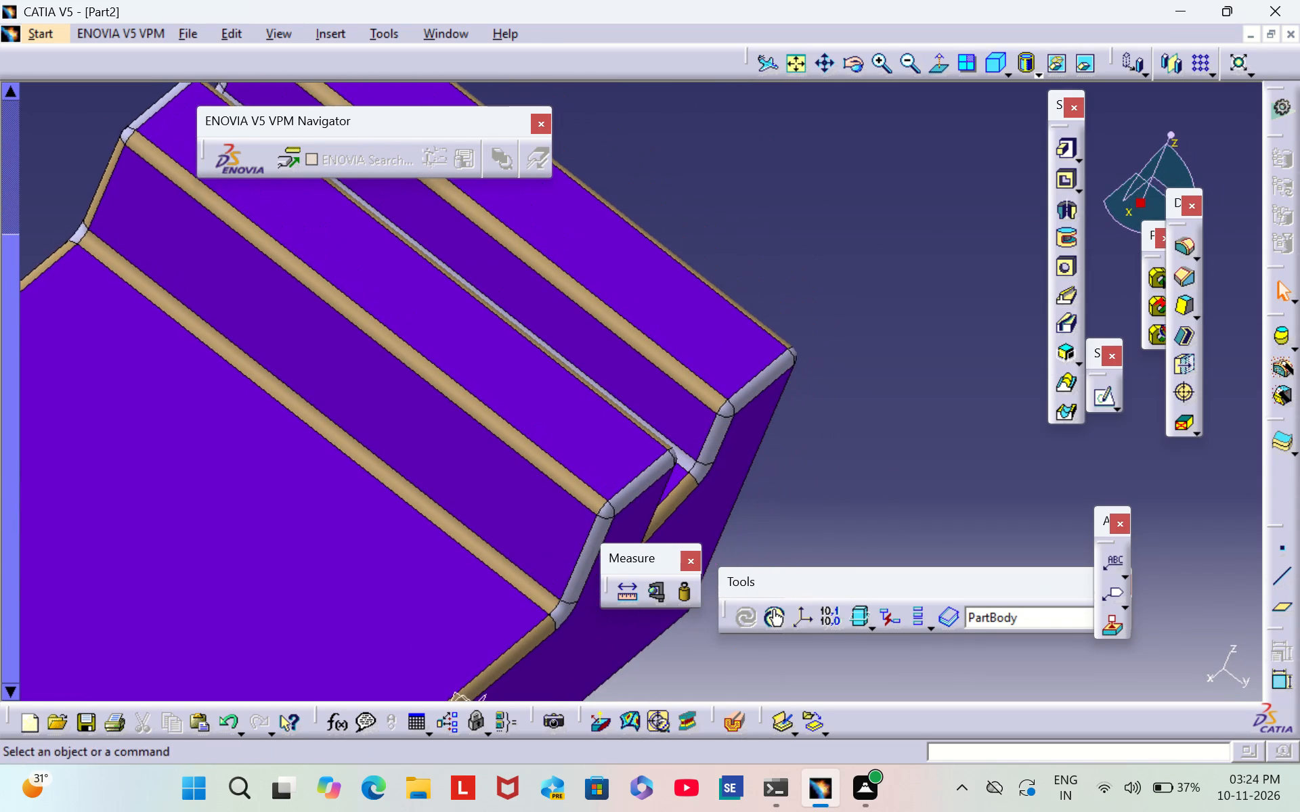
middle_drag(741, 232, 590, 335)
right_drag(742, 231, 590, 335)
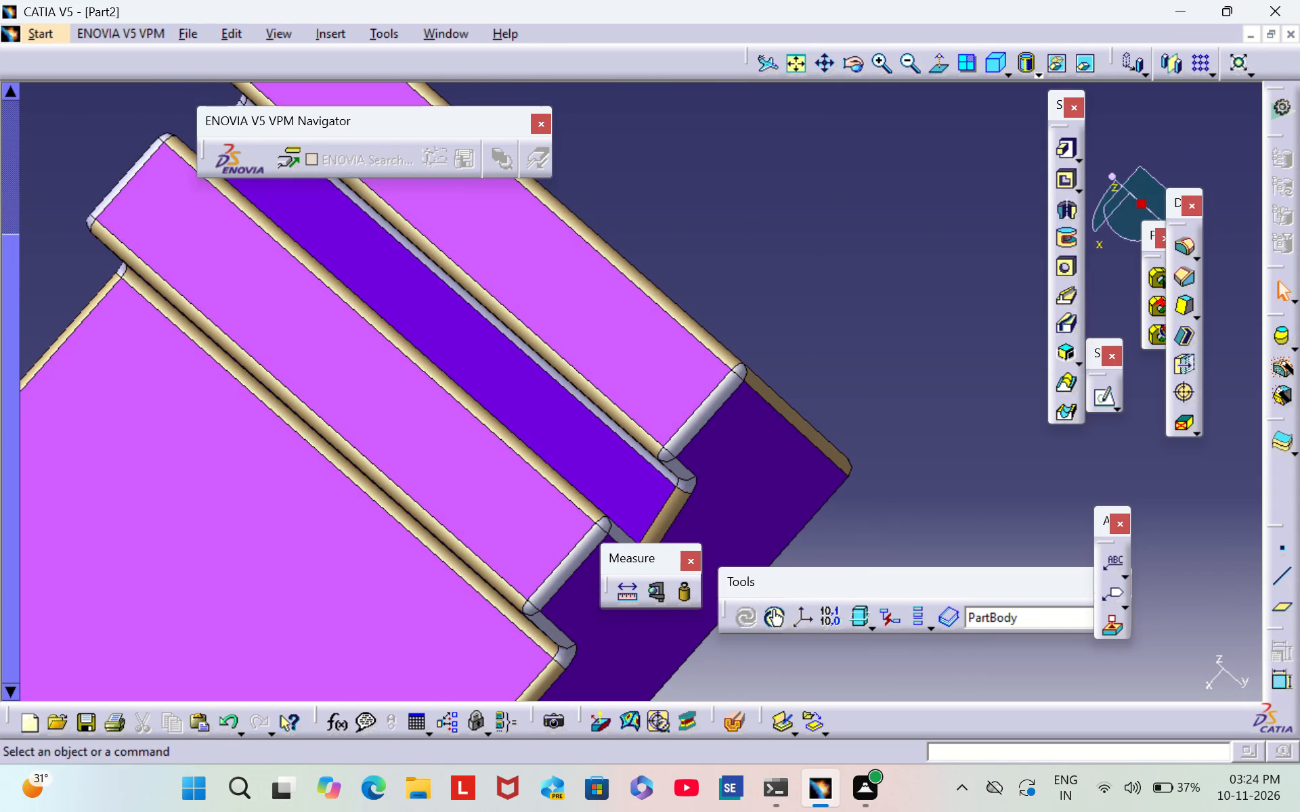
scroll(89, 130, down, 1)
middle_drag(89, 130, 216, 87)
right_drag(89, 129, 215, 87)
scroll(729, 300, down, 1)
middle_drag(730, 298, 734, 298)
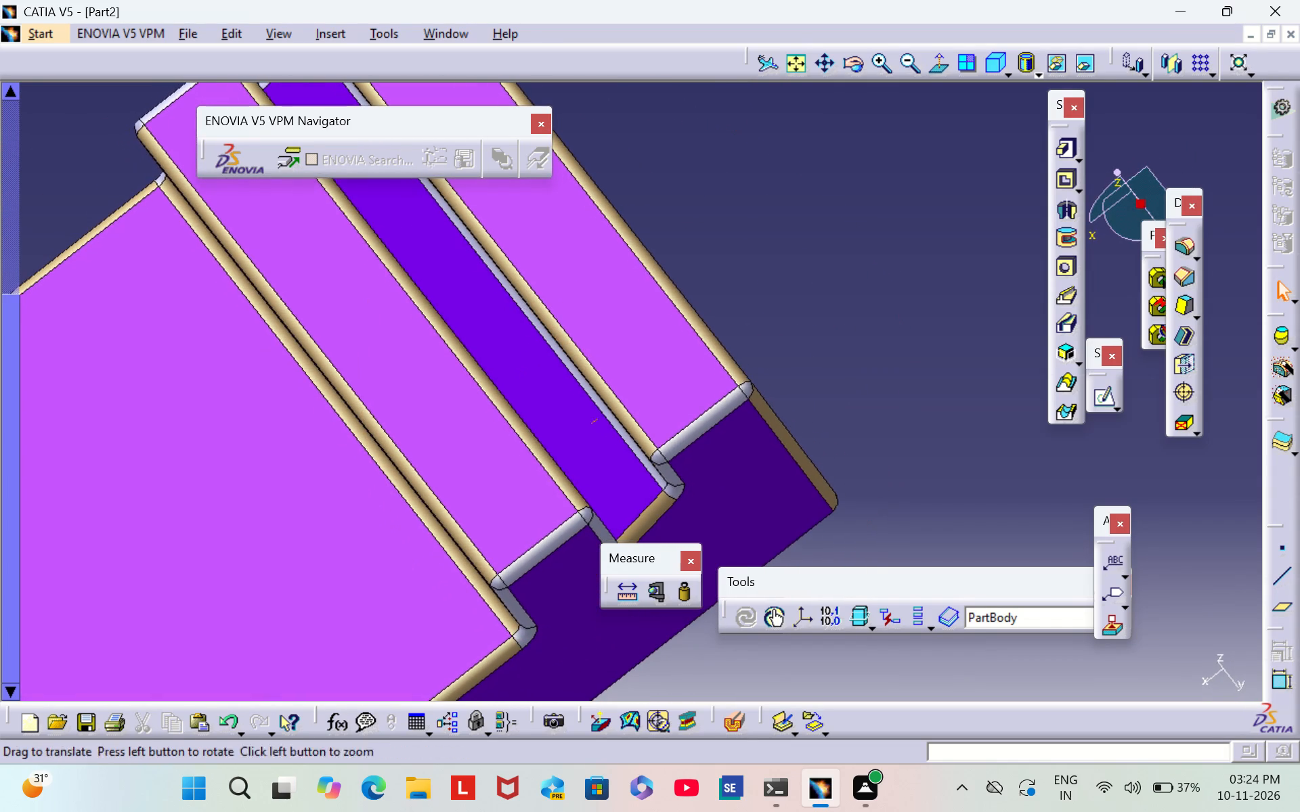
middle_drag(734, 298, 781, 270)
right_drag(734, 298, 781, 270)
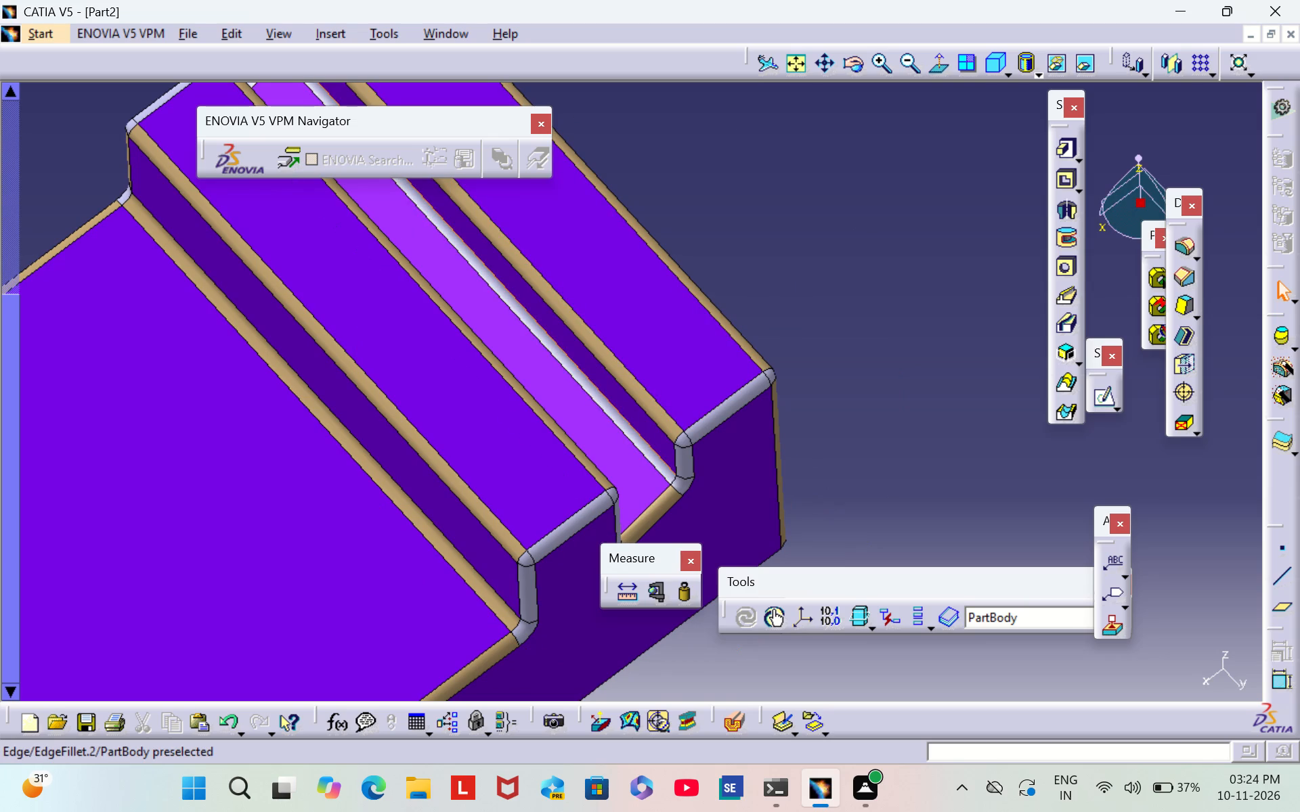
right_click(527, 322)
click(675, 407)
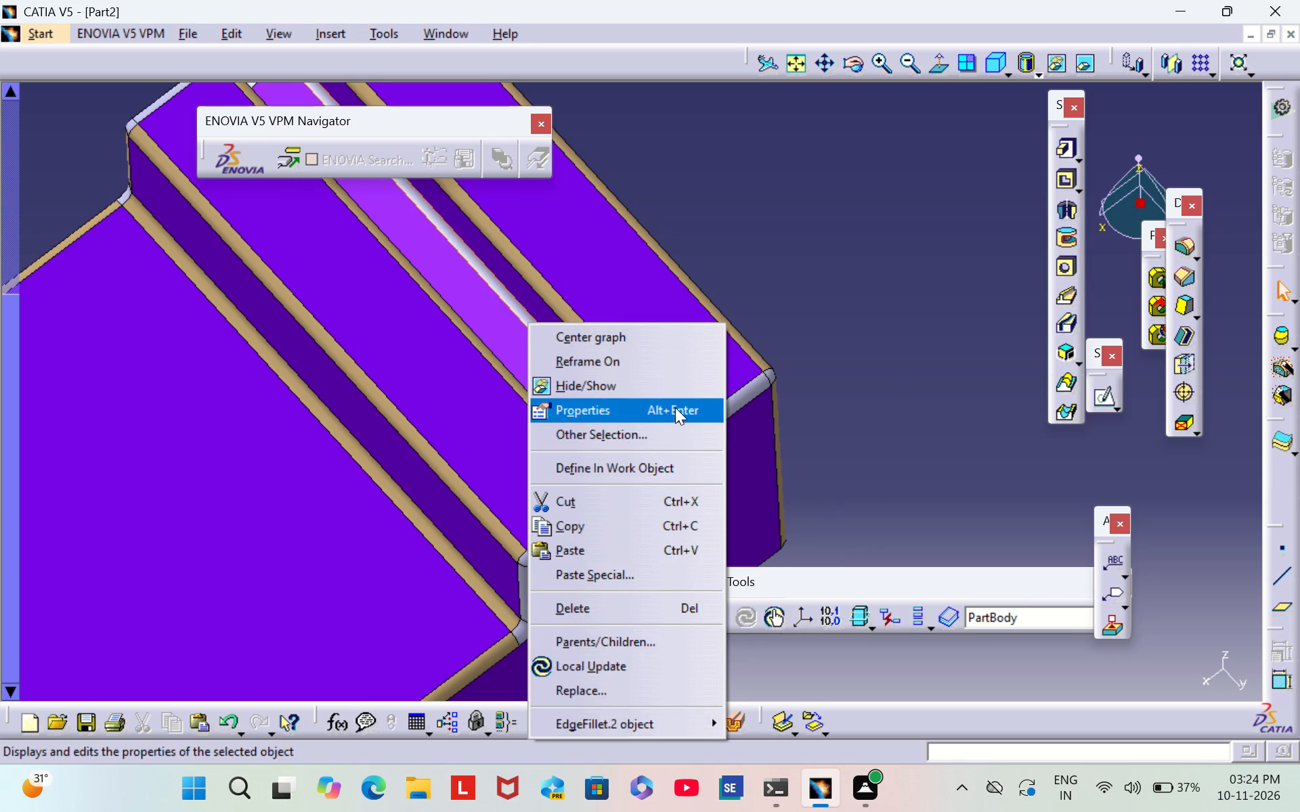
click(884, 222)
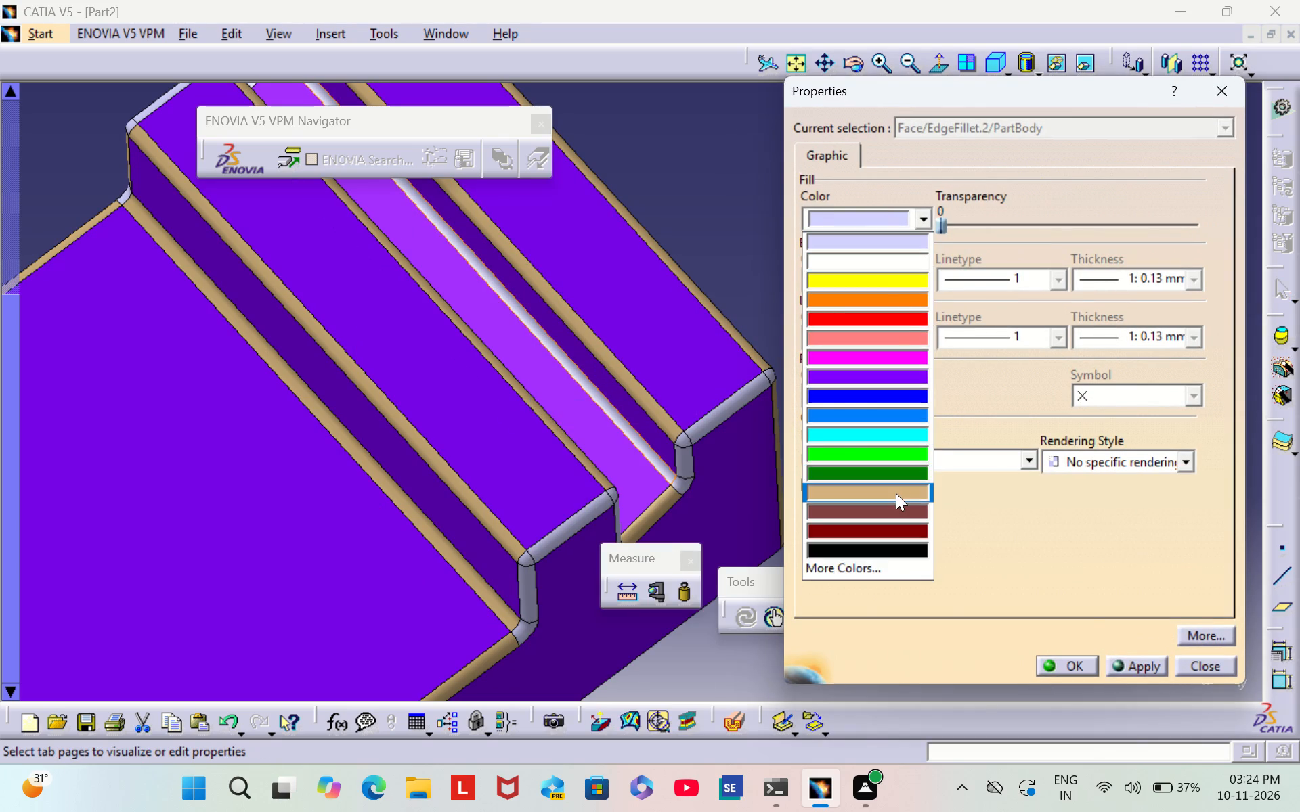
click(896, 493)
click(1055, 669)
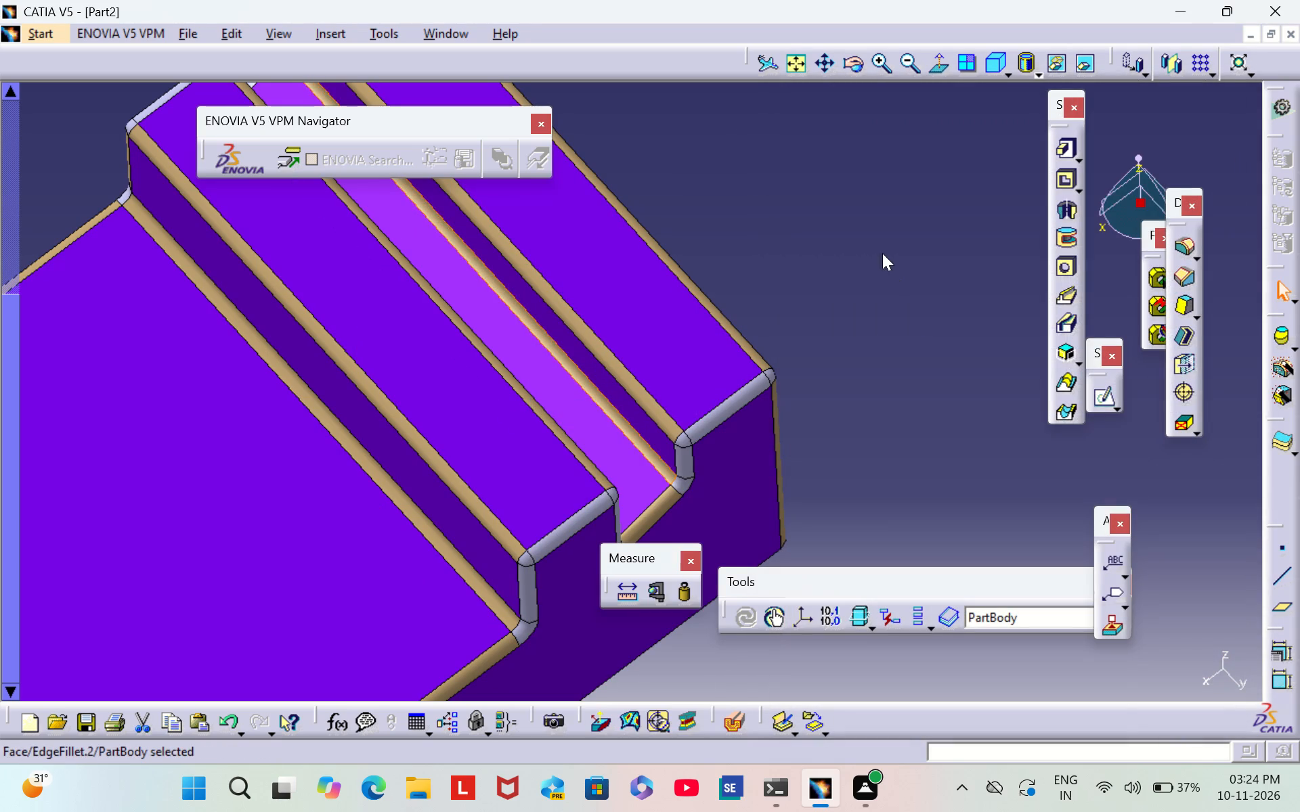
click(877, 236)
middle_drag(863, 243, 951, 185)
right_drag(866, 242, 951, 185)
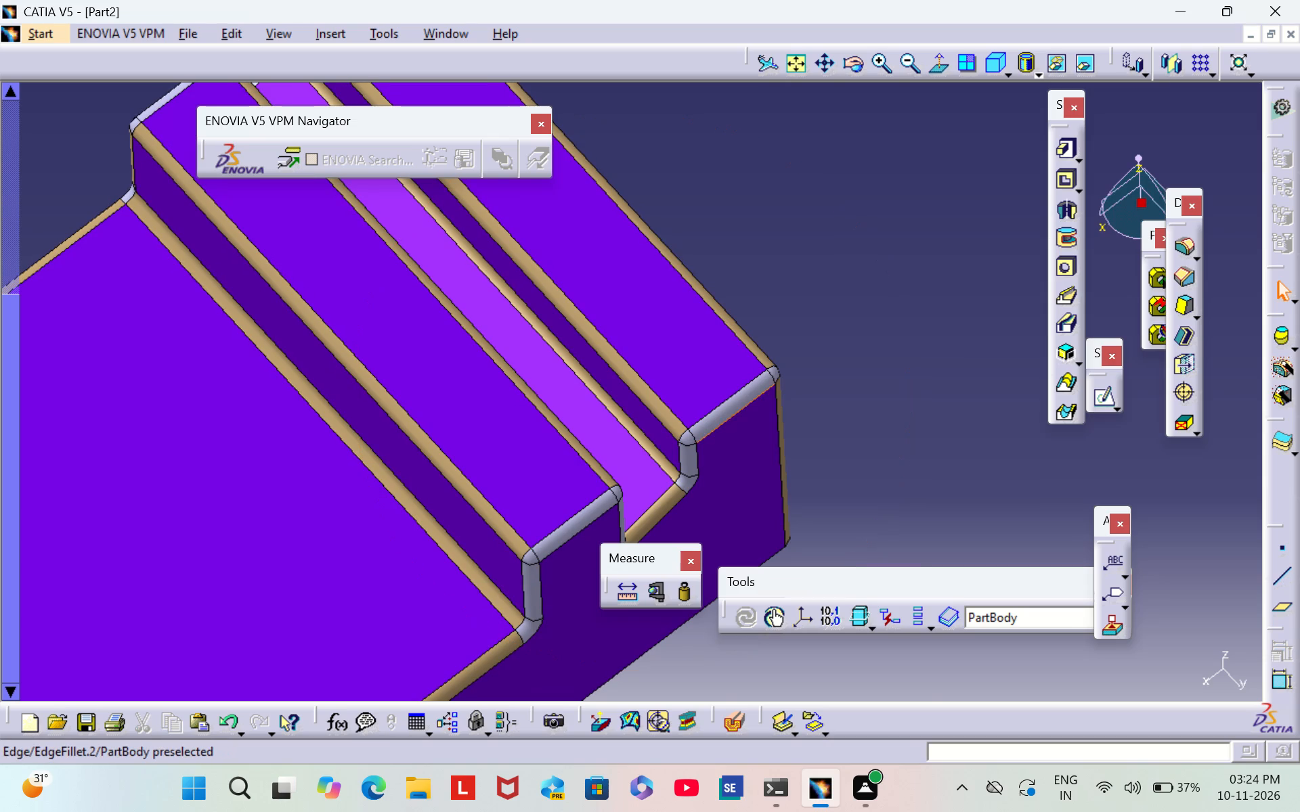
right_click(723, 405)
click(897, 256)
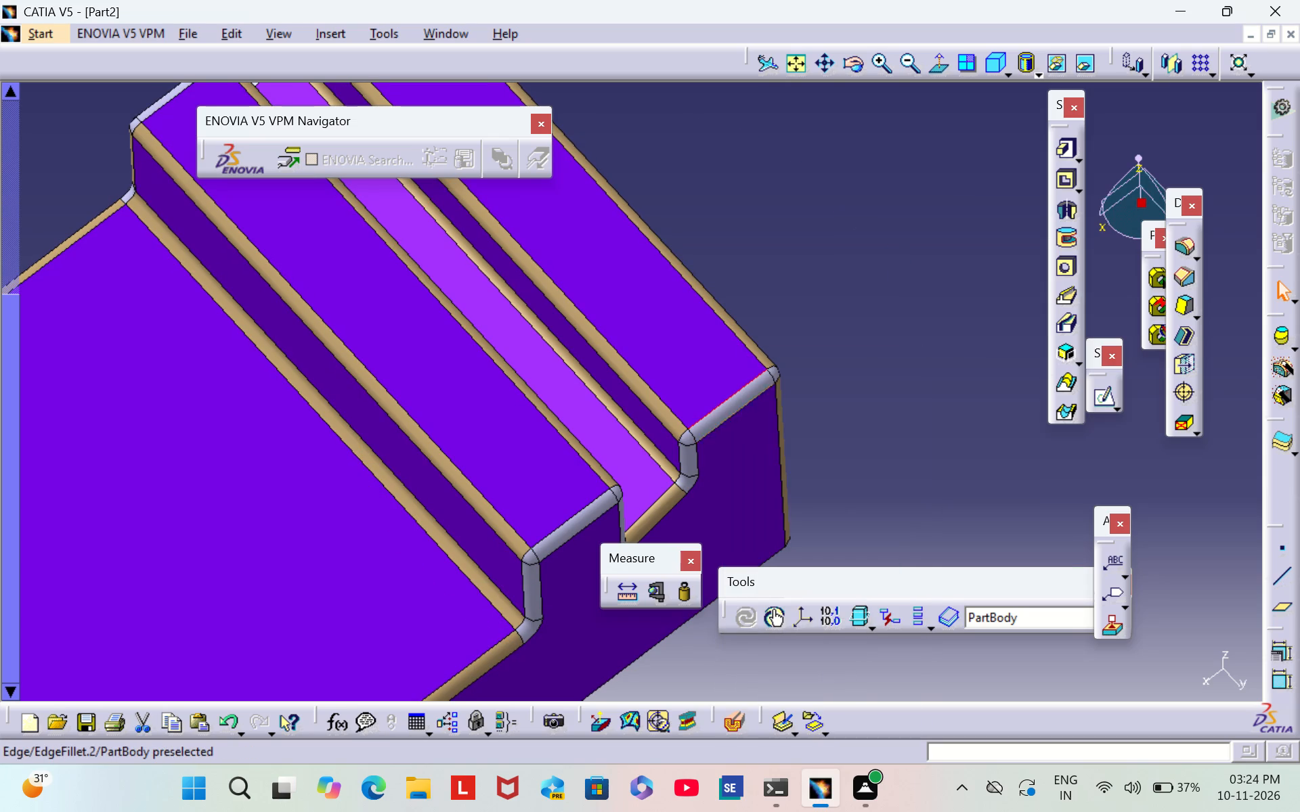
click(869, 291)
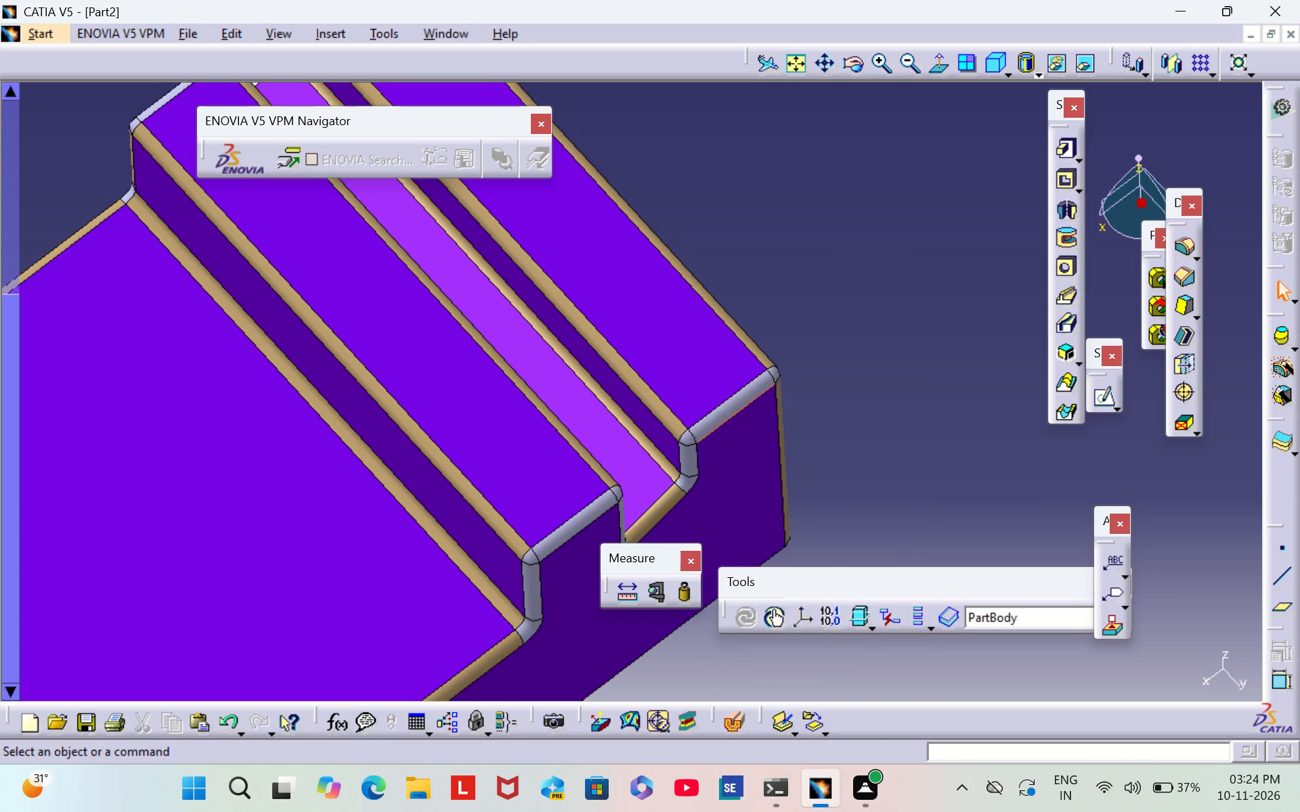
Set the fill color of the short fillet face between the far-end top face and the positive-Y side face to tan.
right_click(733, 406)
click(812, 431)
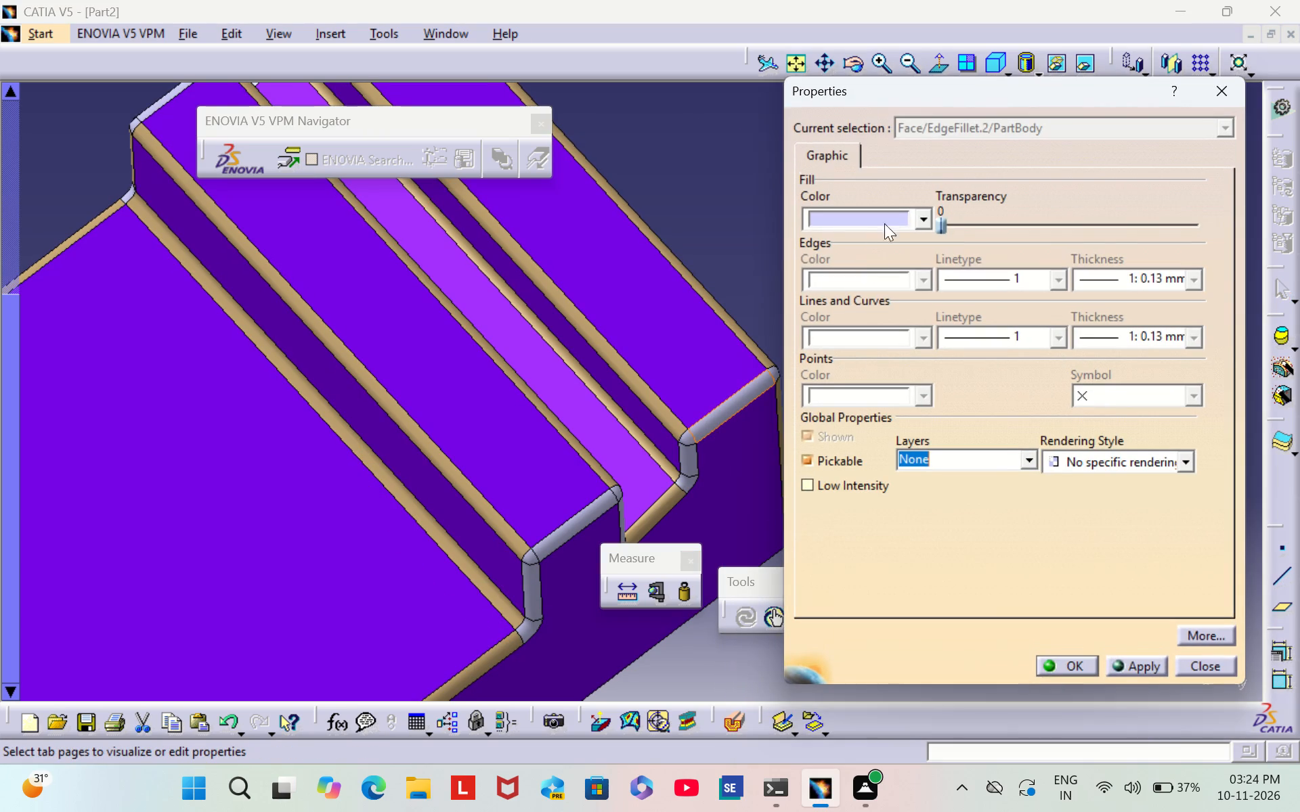
click(884, 217)
click(888, 495)
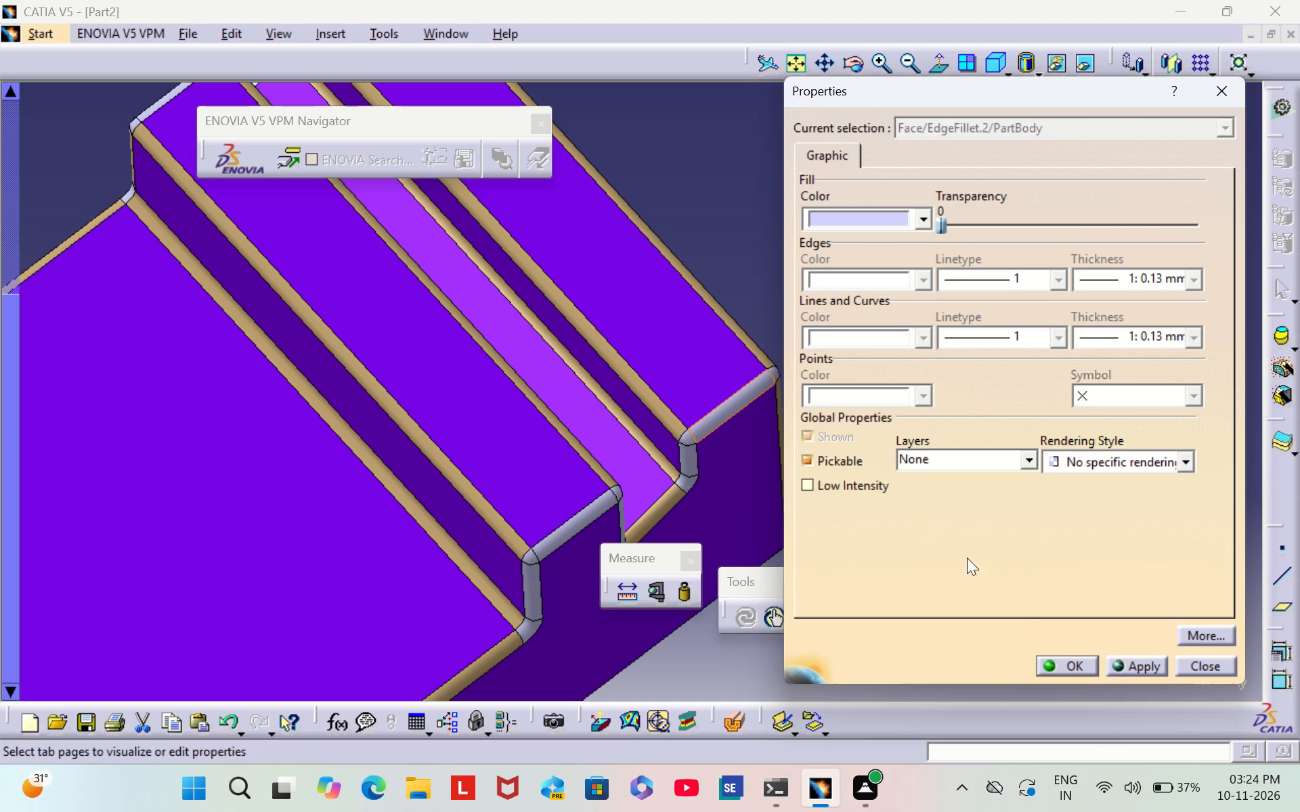
click(1063, 659)
click(938, 291)
Set the fill color of the small corner fillet where the top, far end and positive-Y side faces meet to tan.
middle_drag(938, 290, 933, 293)
right_drag(938, 290, 933, 293)
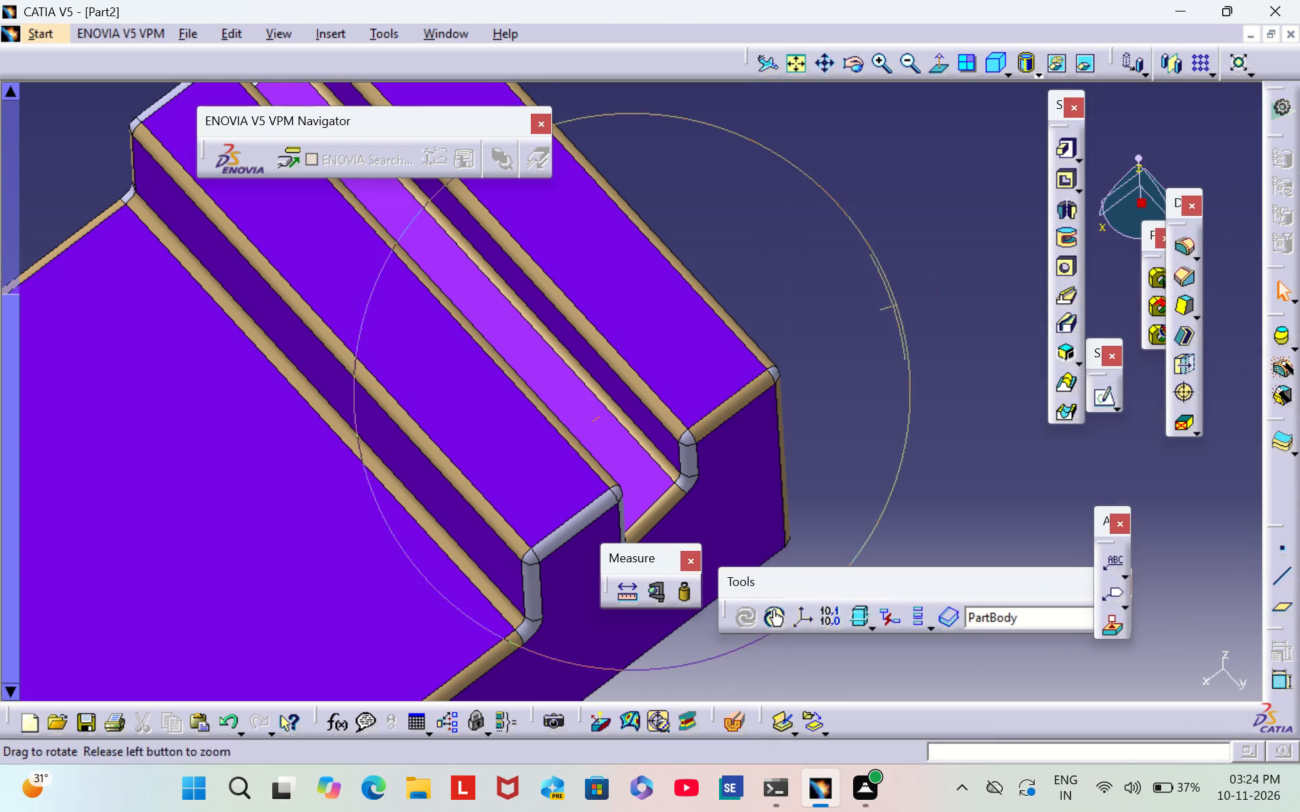
middle_drag(933, 293, 827, 350)
right_drag(933, 293, 827, 350)
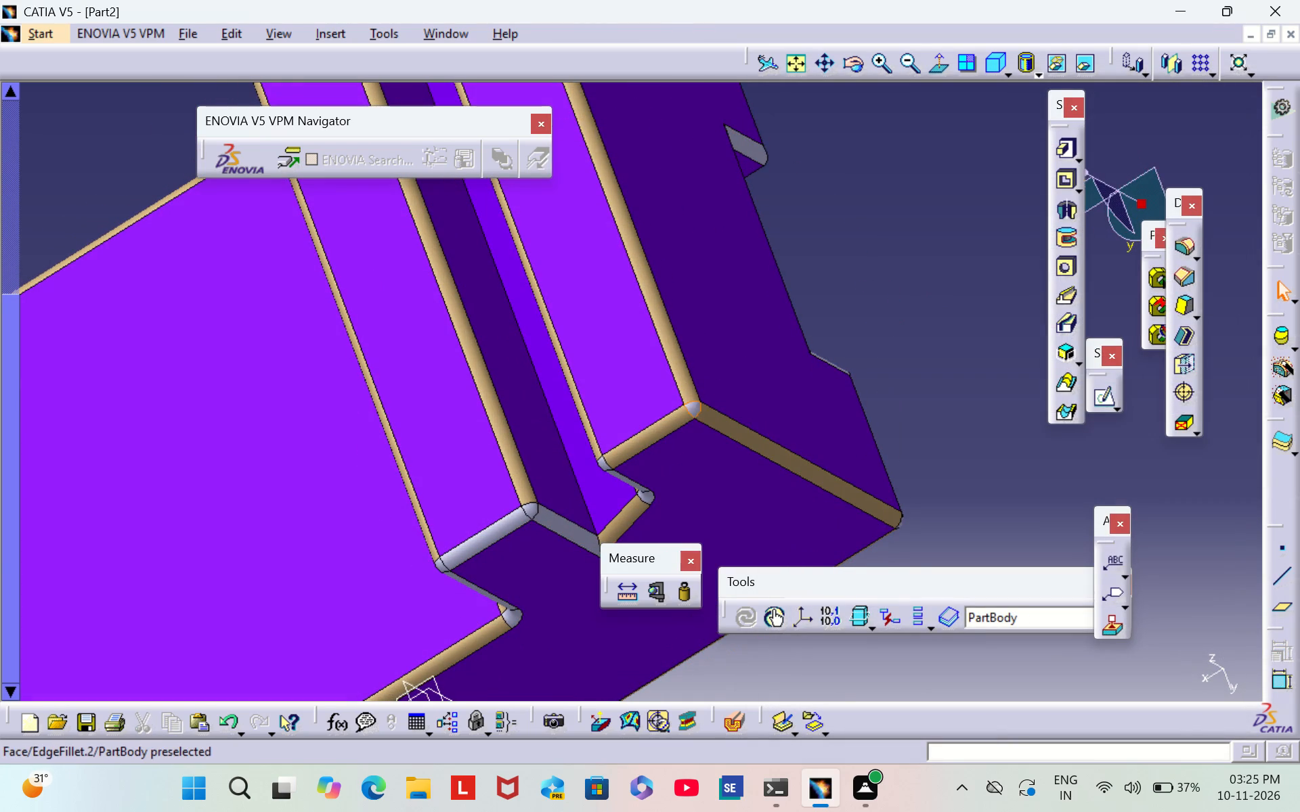
right_click(693, 409)
click(811, 437)
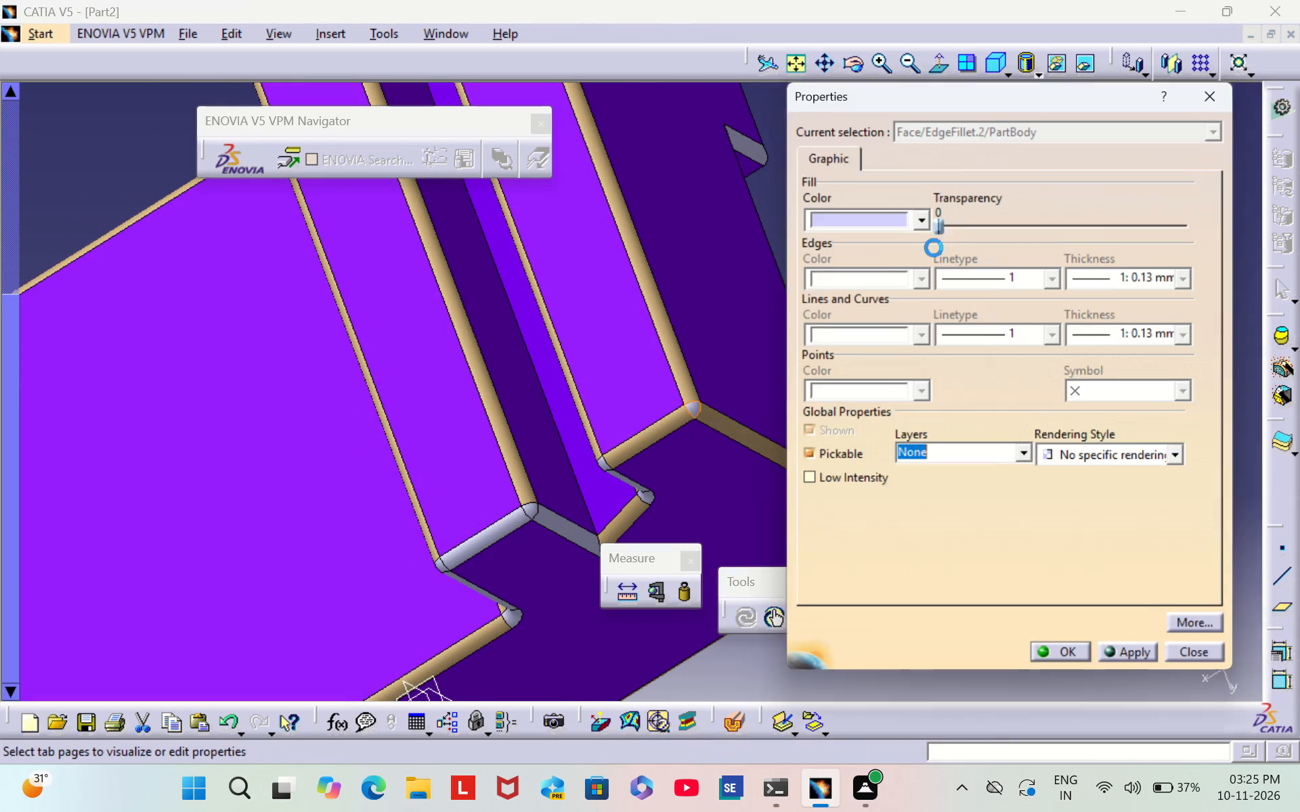
click(893, 217)
click(892, 491)
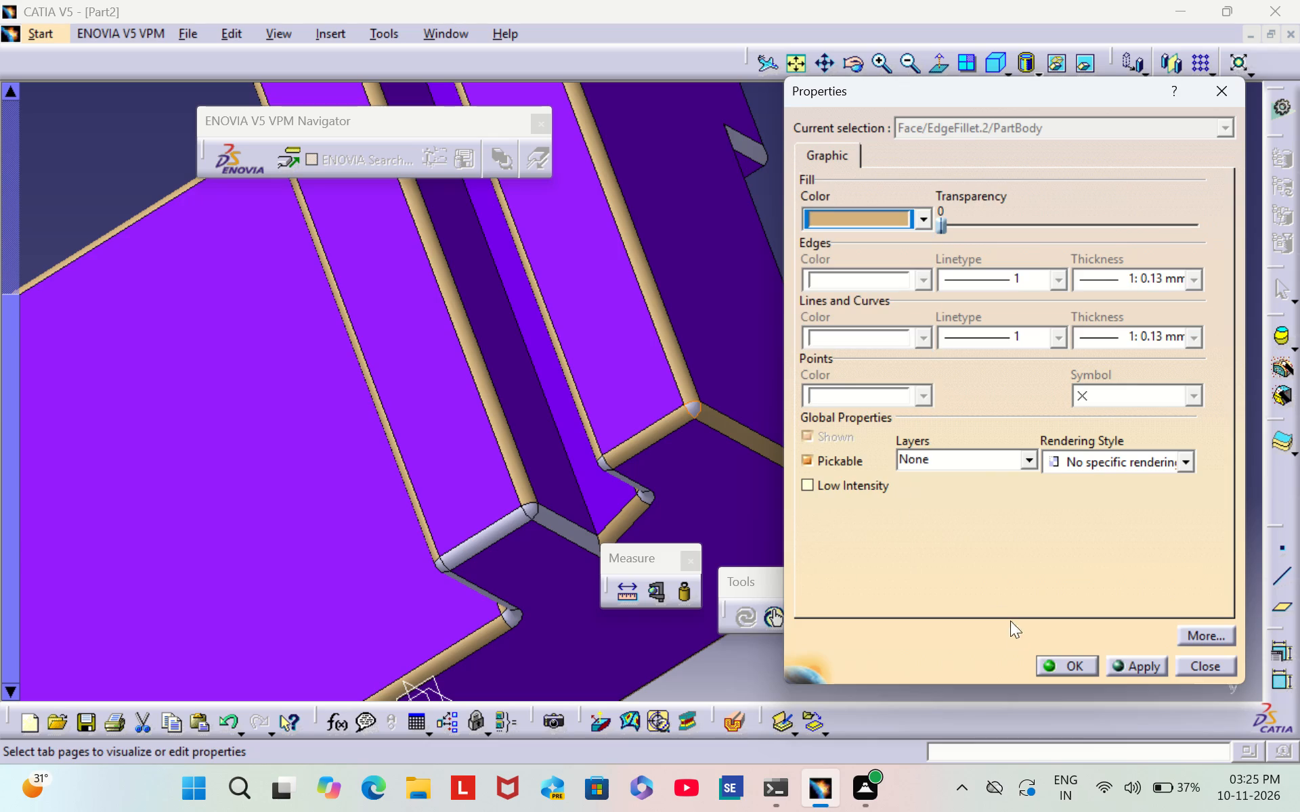
click(1074, 664)
click(906, 307)
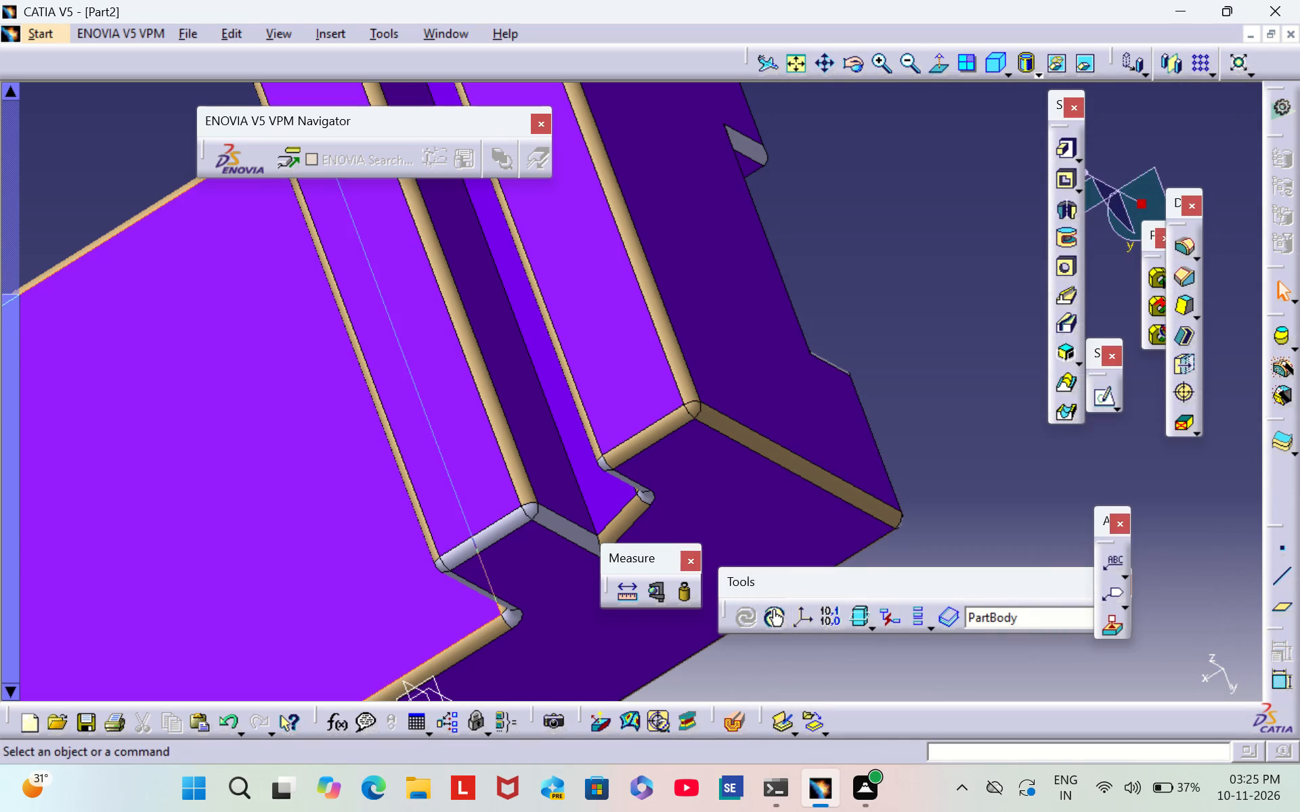
Set the fill color of the short fillet face between the positive-Y side and the top face separating the notch from the low step to tan.
middle_drag(291, 426, 591, 392)
scroll(291, 426, down, 1)
right_drag(294, 425, 591, 392)
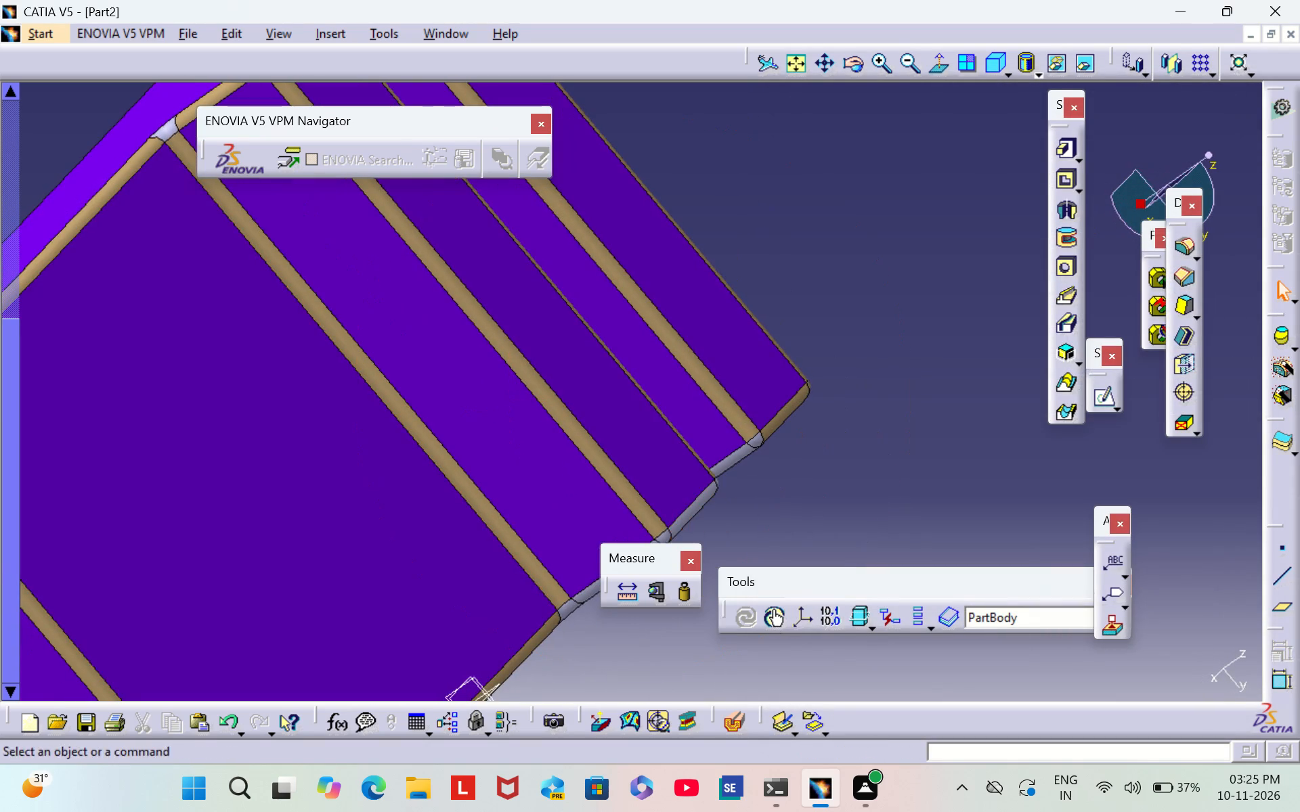
middle_drag(845, 512, 853, 397)
middle_drag(854, 398, 681, 284)
right_drag(854, 397, 681, 284)
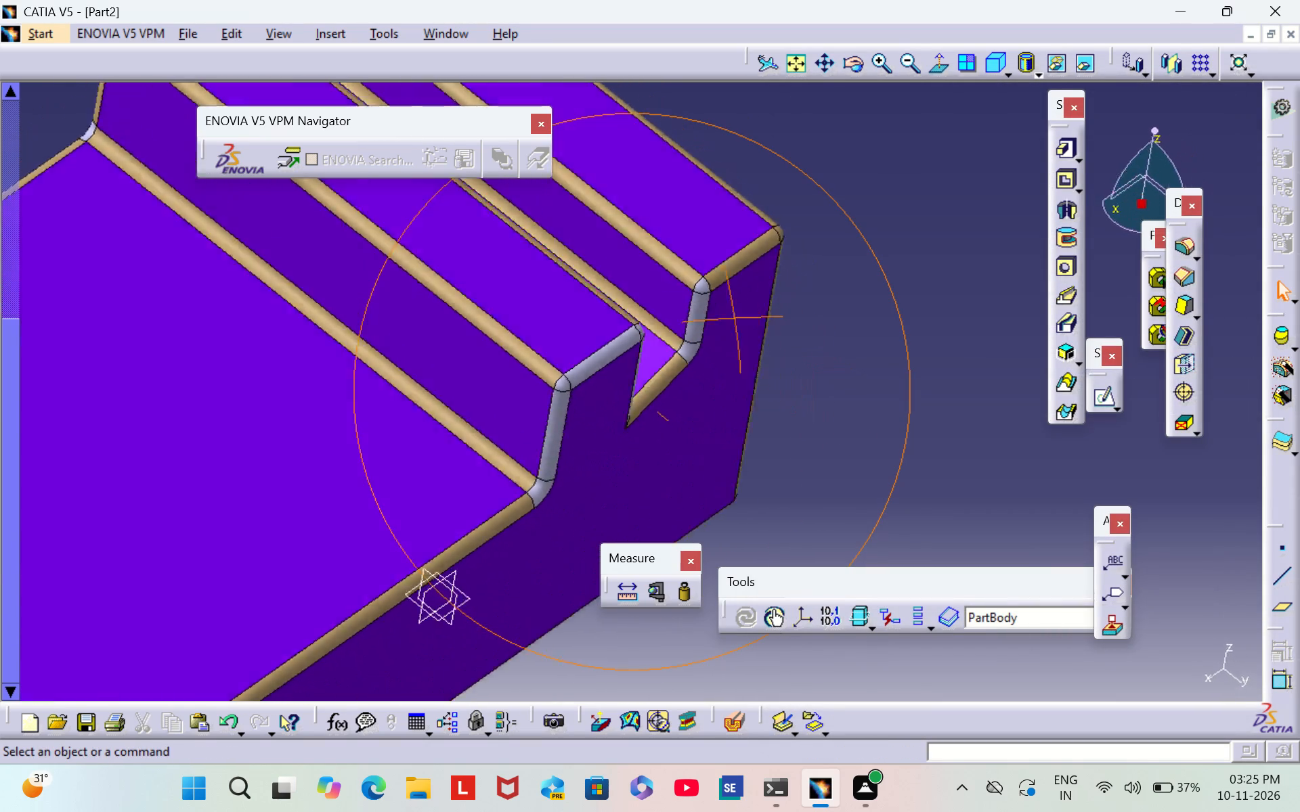
right_drag(681, 284, 641, 264)
middle_drag(681, 284, 641, 264)
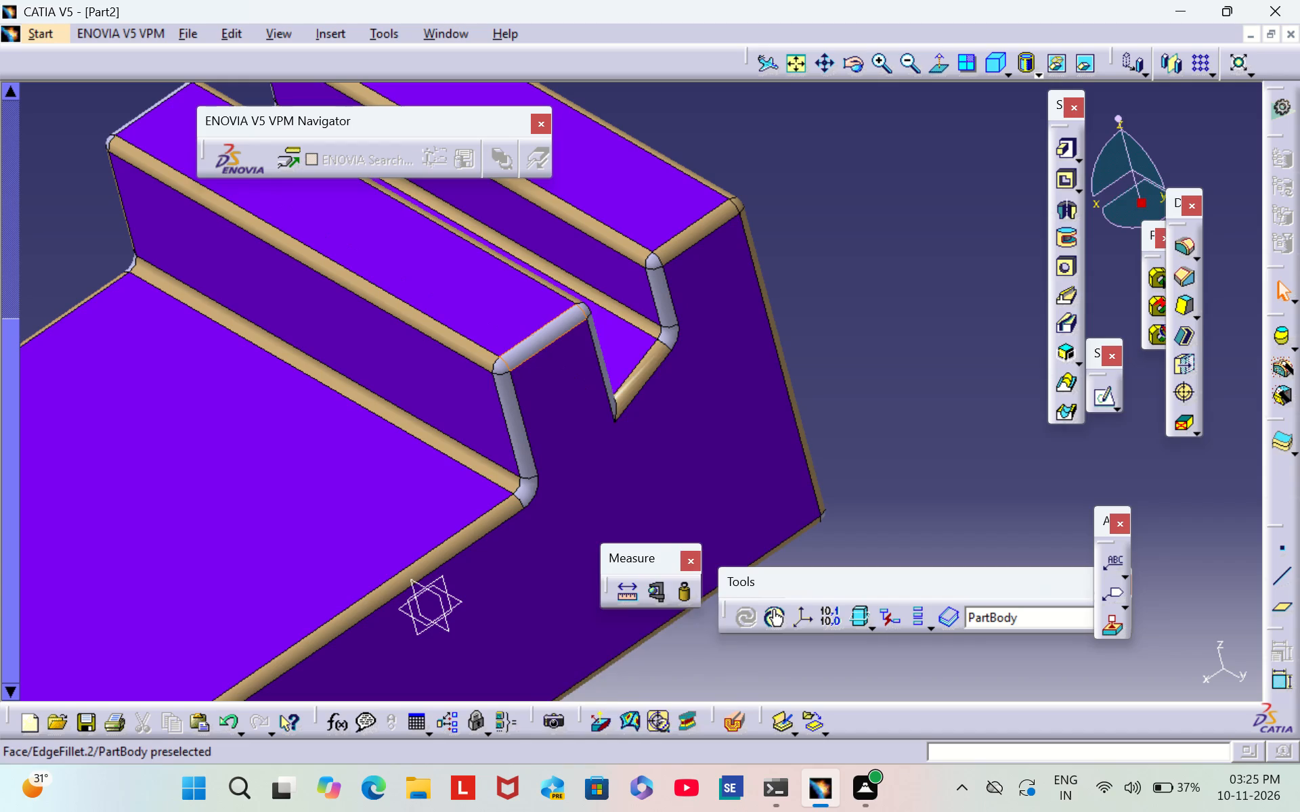
right_click(531, 344)
click(670, 431)
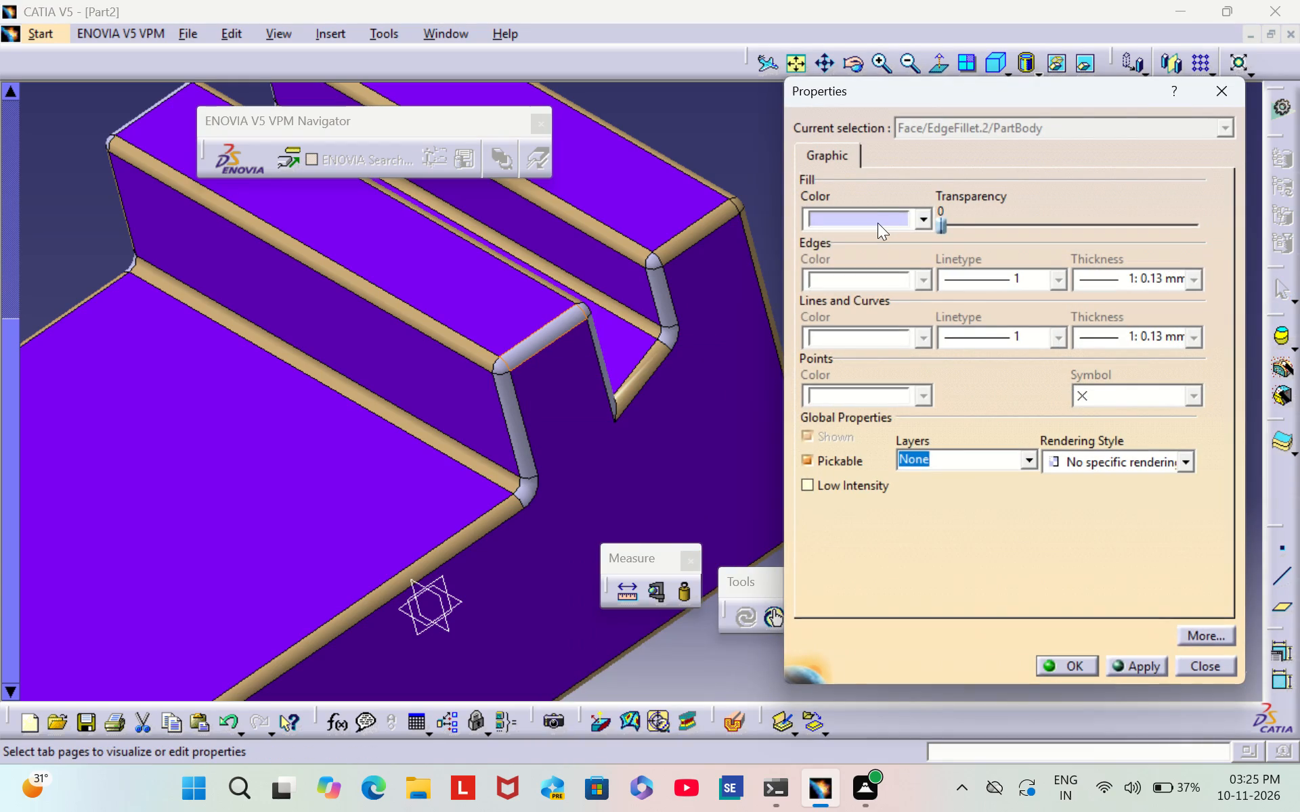
click(877, 223)
click(886, 487)
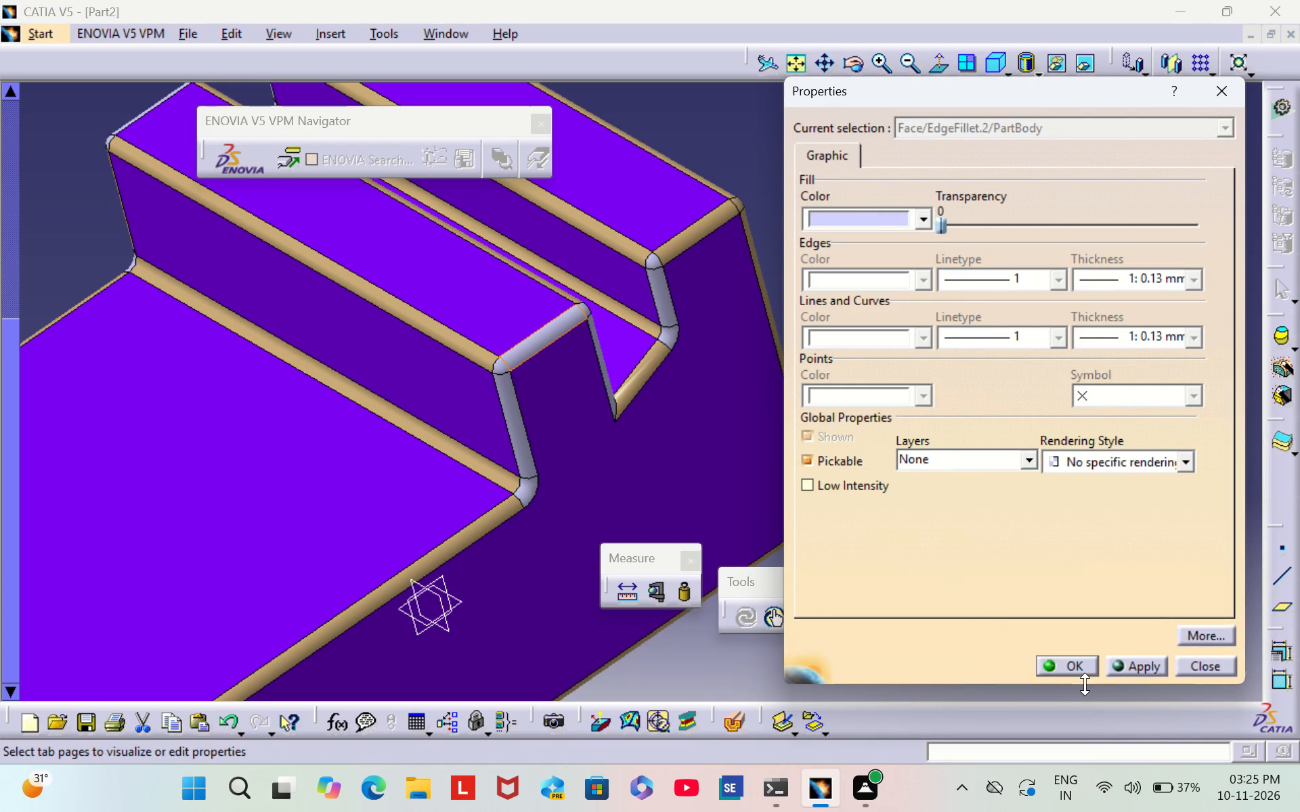
click(1073, 669)
click(830, 244)
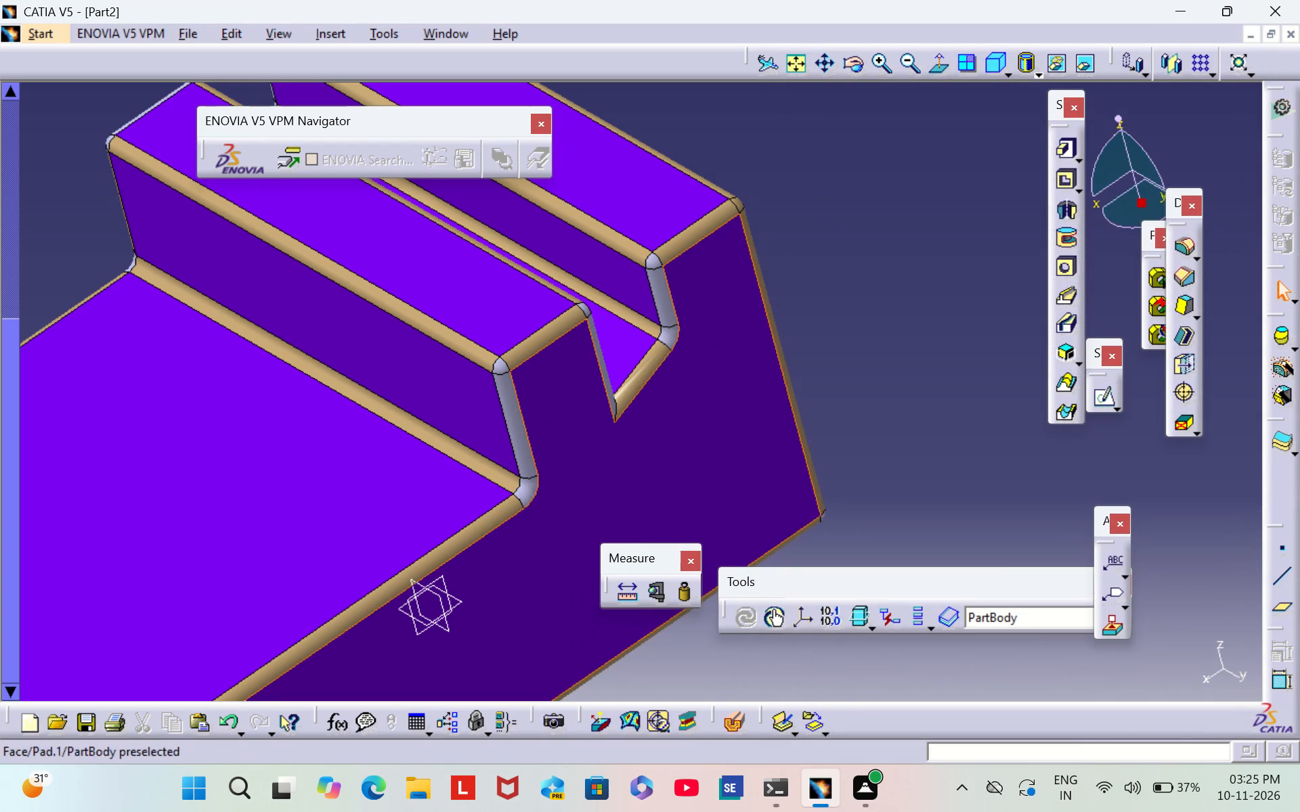
Set the fill color of the upright fillet face between the notch's far wall and the positive-Y side face to tan.
right_click(657, 290)
click(738, 371)
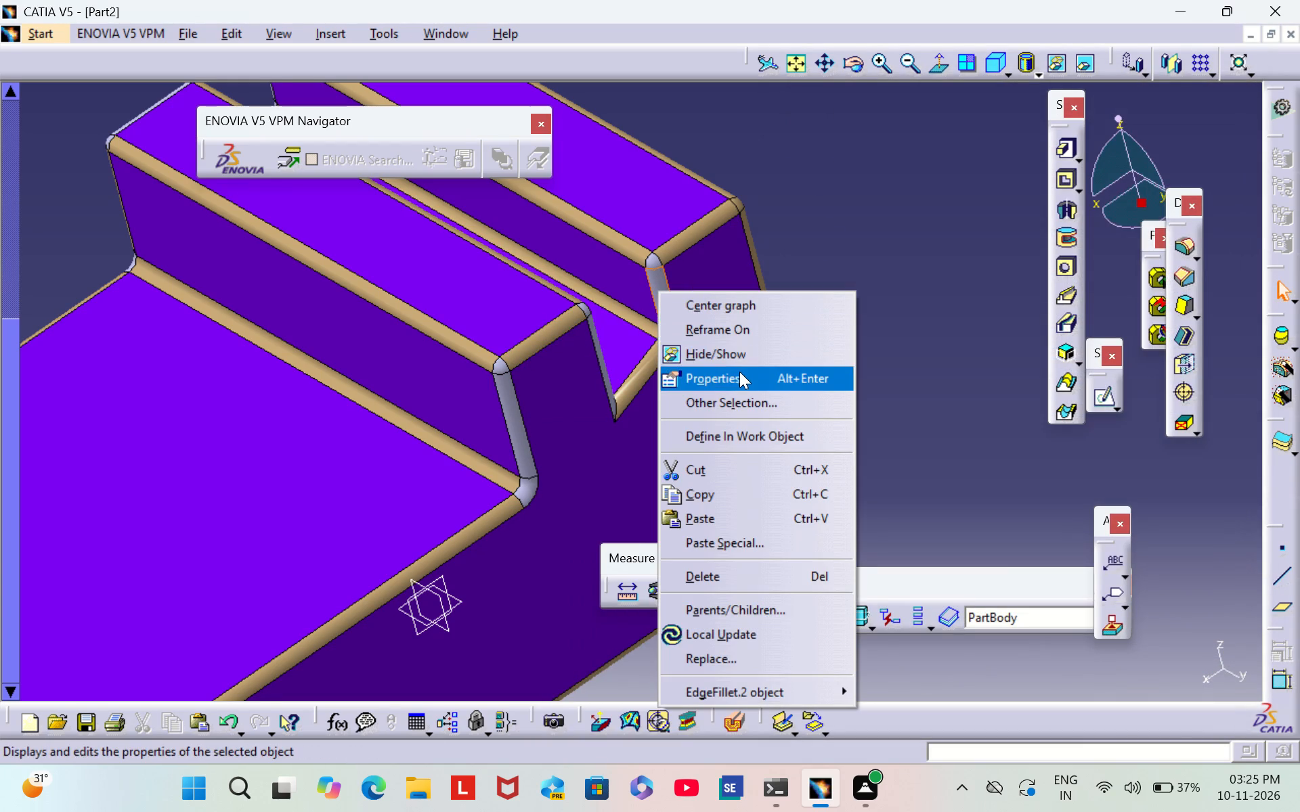
click(889, 217)
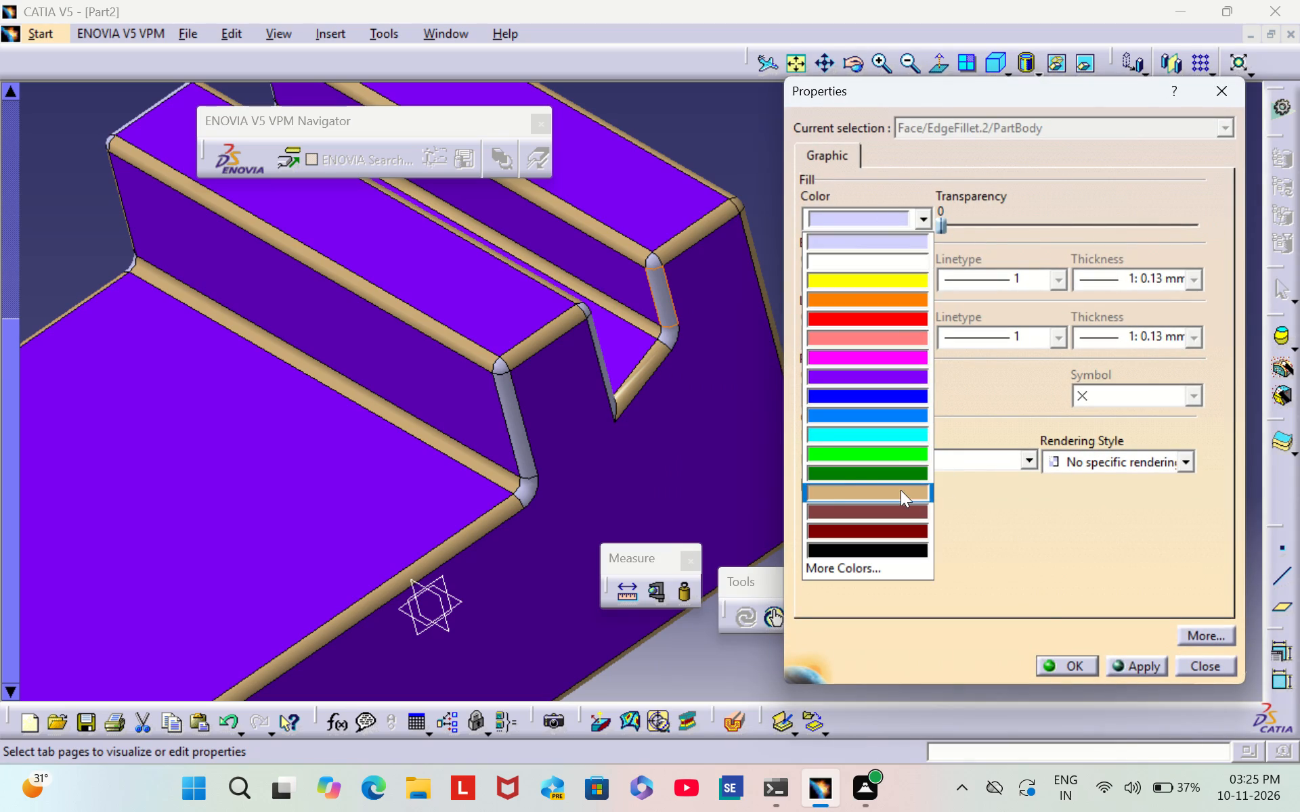
click(901, 489)
click(1075, 664)
click(936, 323)
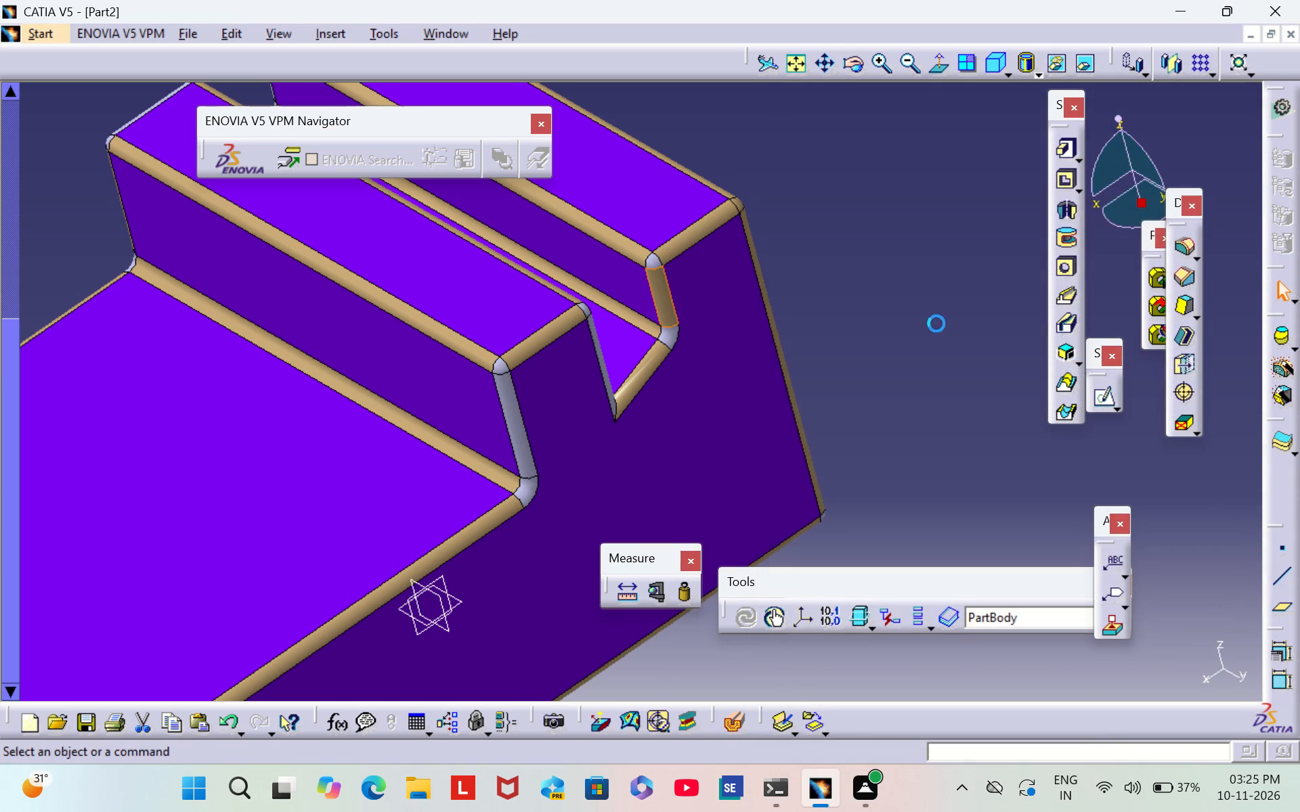
Set the fill color of the upright fillet face between the low step's riser wall and the positive-Y side face to tan.
middle_drag(829, 284, 866, 266)
scroll(829, 284, down, 1)
right_drag(829, 284, 866, 266)
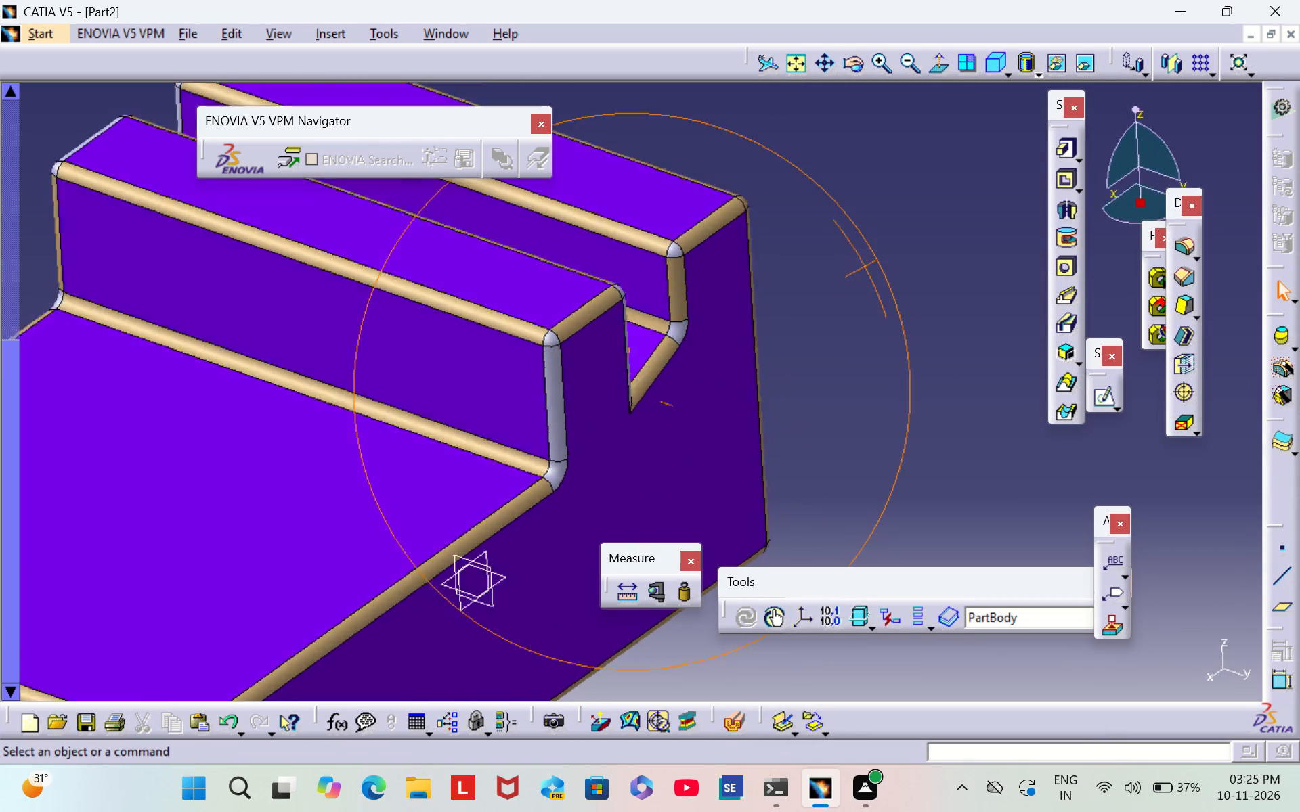
right_drag(866, 266, 898, 249)
middle_drag(866, 266, 898, 249)
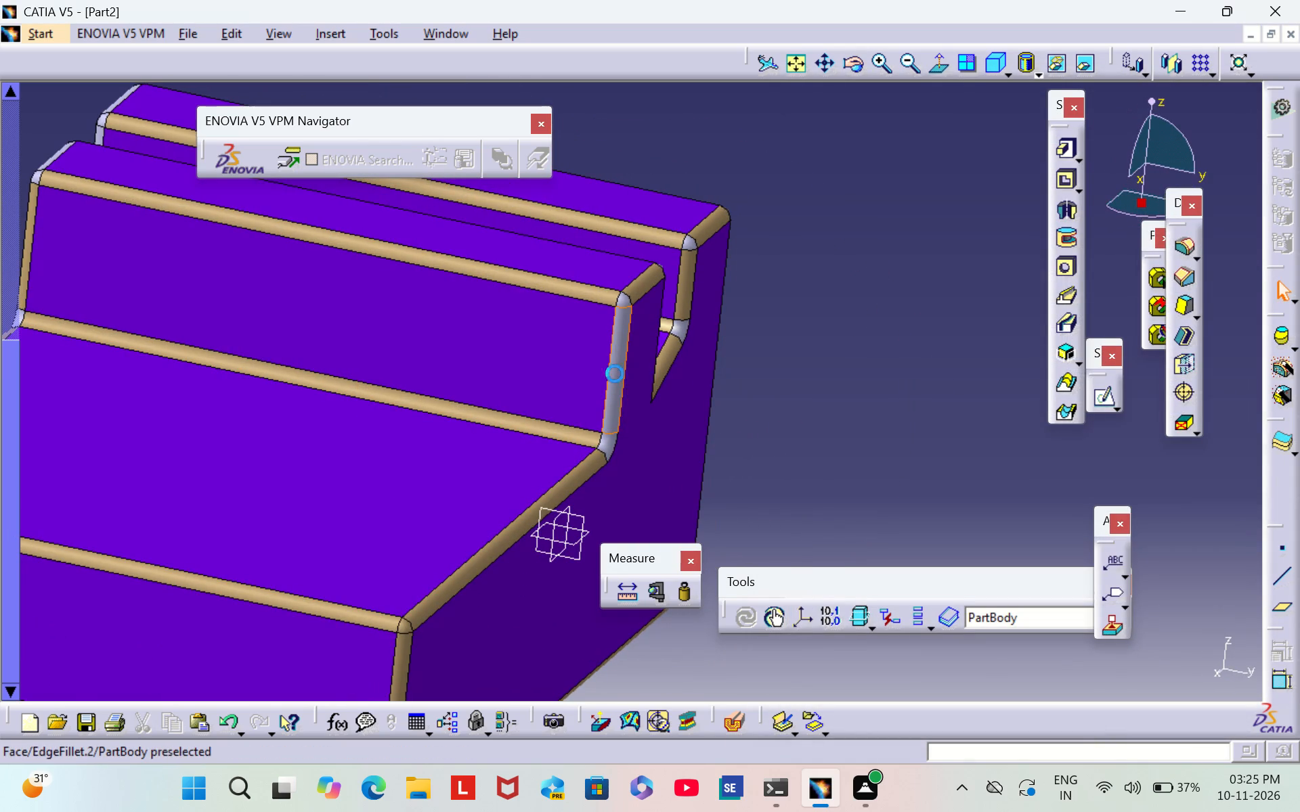
right_click(615, 374)
click(716, 441)
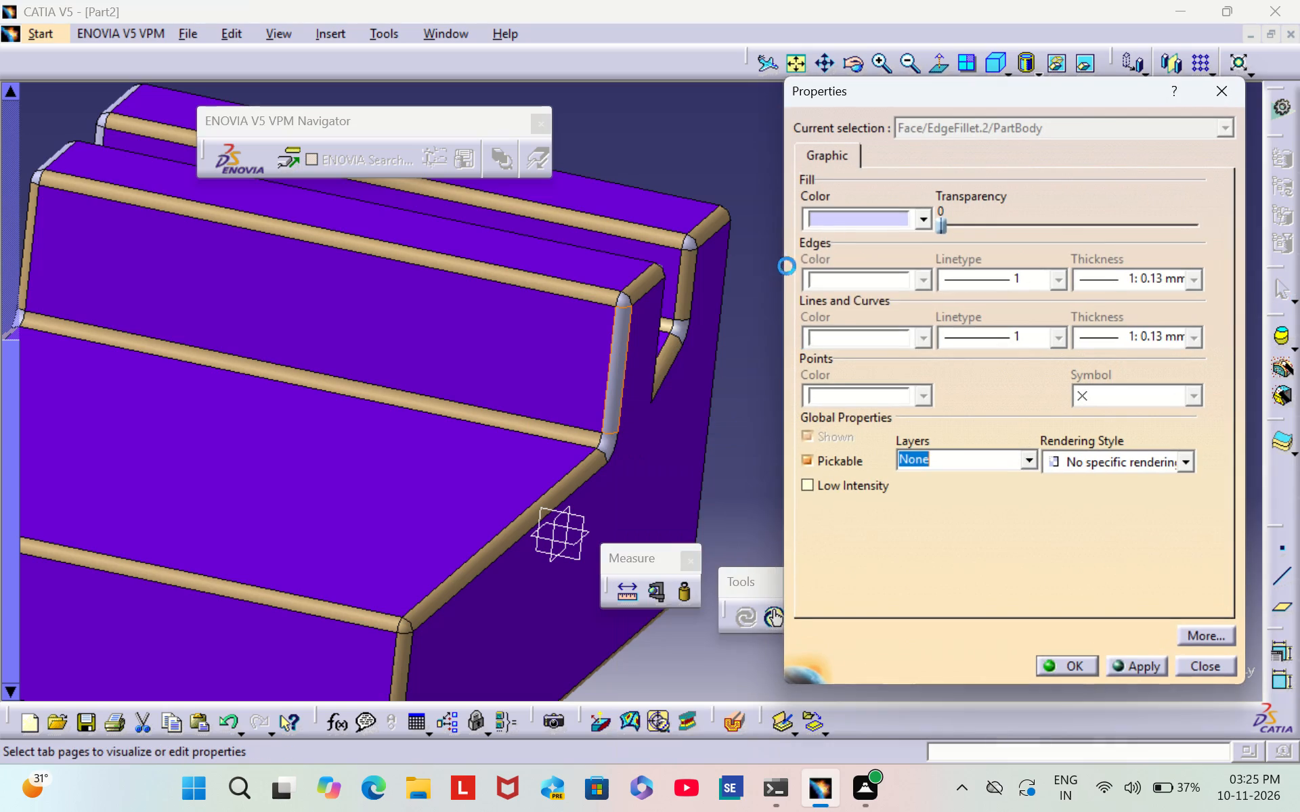
click(836, 215)
click(882, 487)
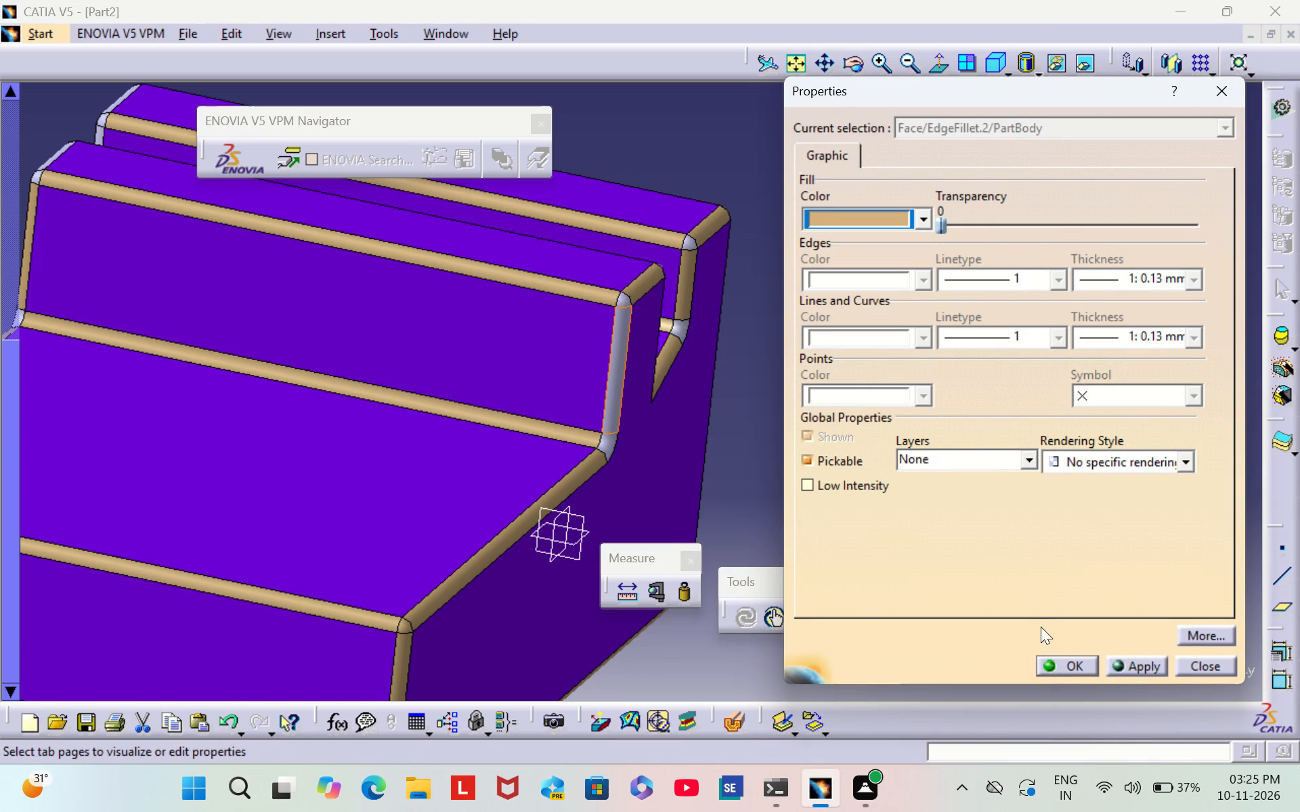
click(1054, 662)
click(843, 426)
Set the fill color of the upright fillet face between the notch's near wall and the positive-Y side face to tan.
scroll(832, 432, down, 1)
middle_drag(832, 430, 747, 447)
right_drag(832, 428, 747, 447)
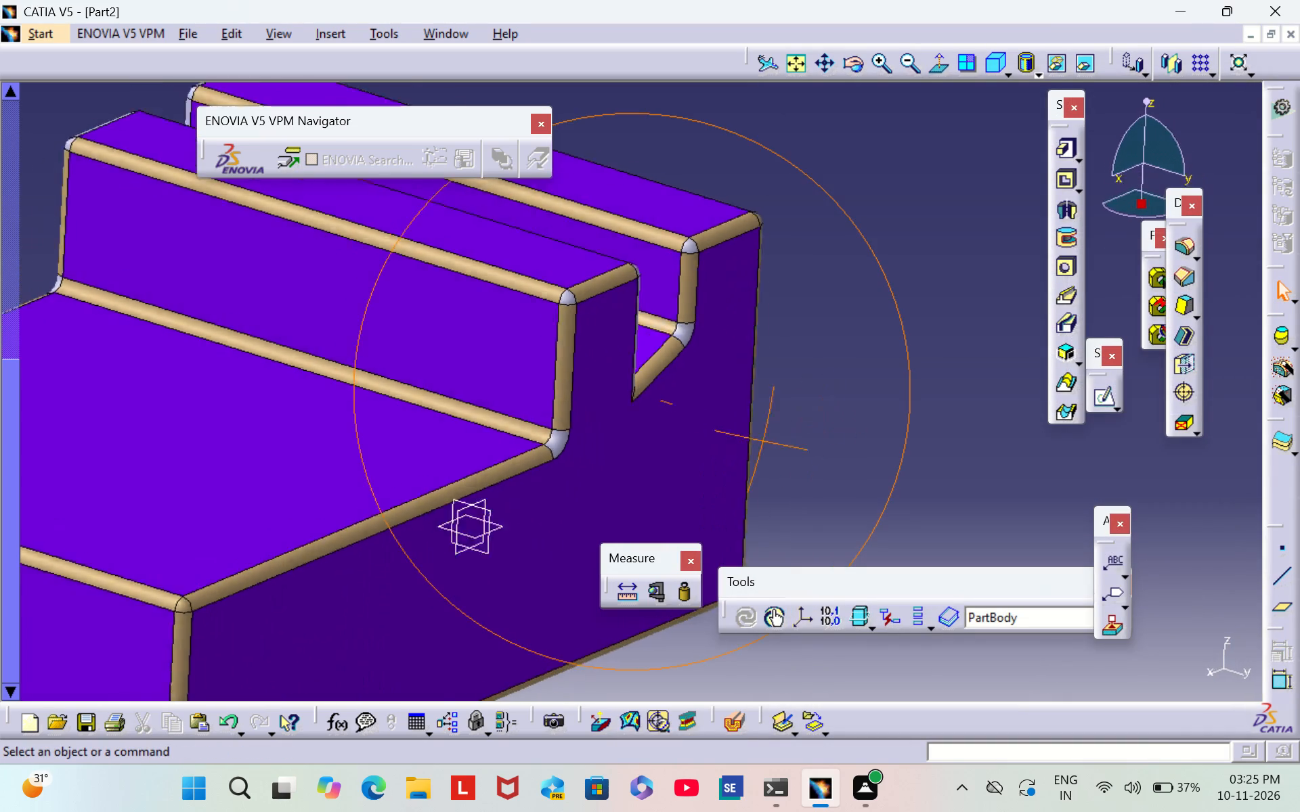
right_drag(747, 447, 662, 466)
middle_drag(747, 447, 662, 468)
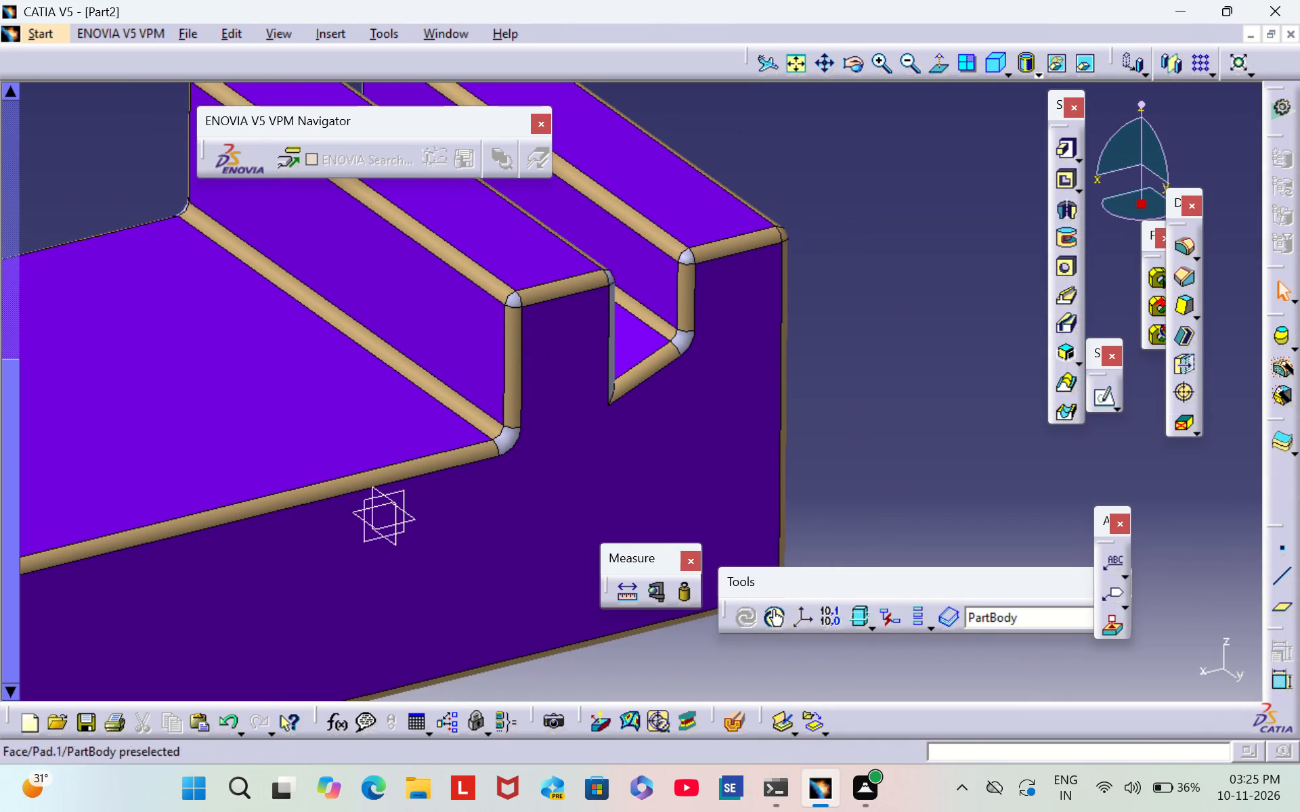
middle_drag(922, 317, 669, 402)
right_drag(922, 317, 669, 402)
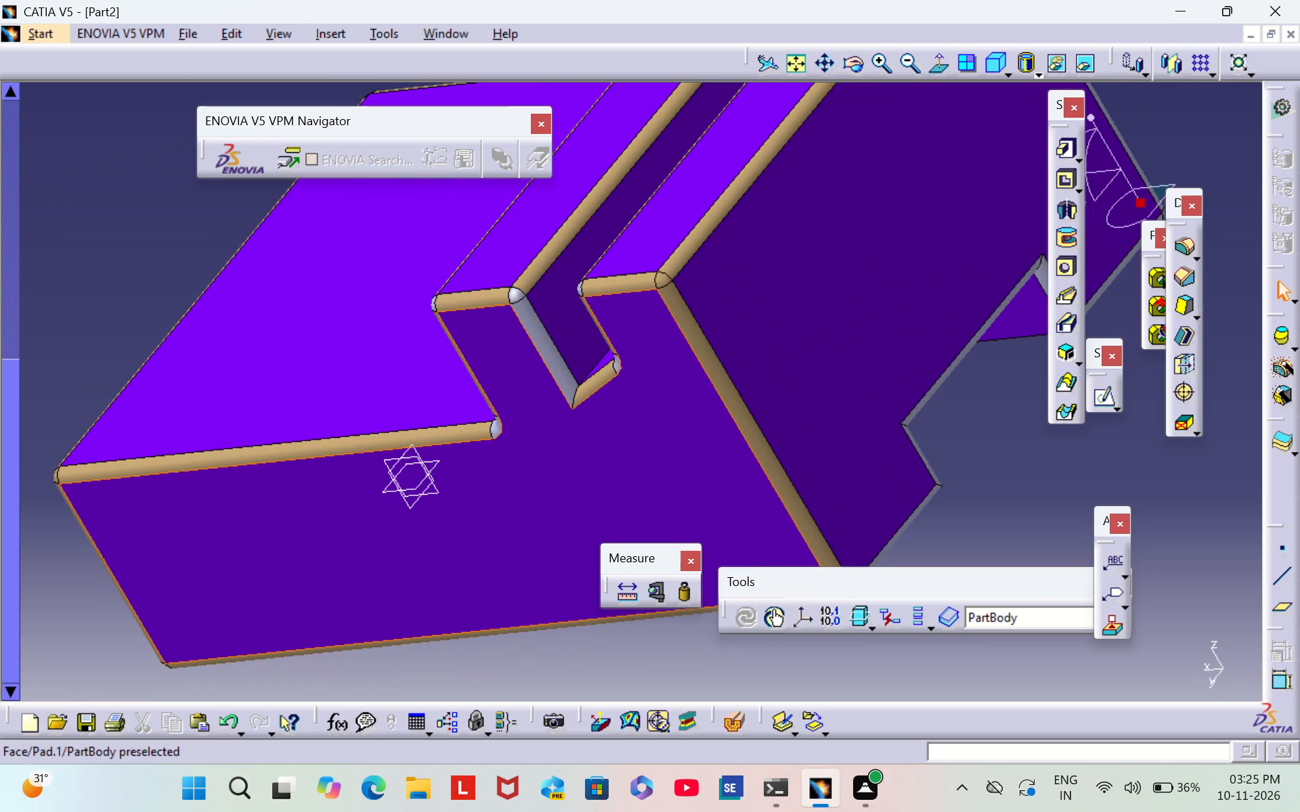
right_click(546, 347)
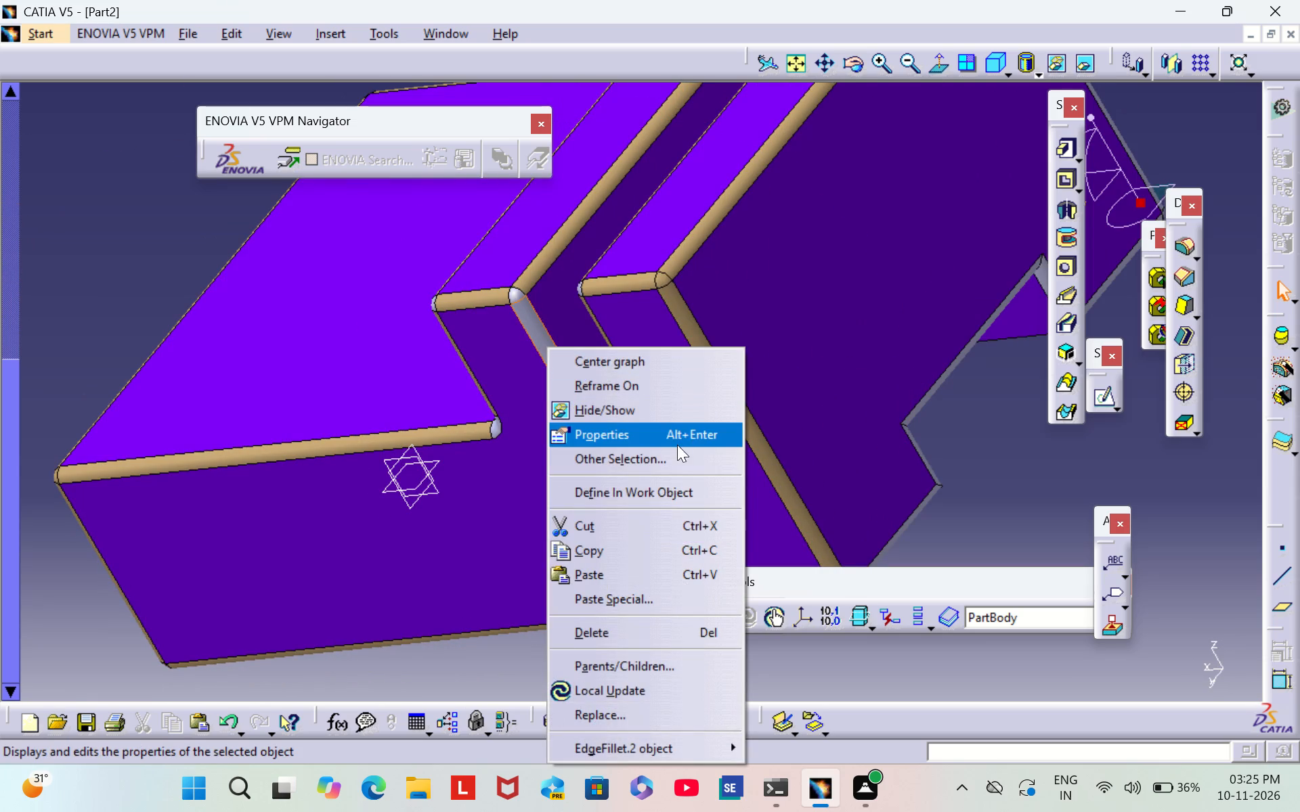
click(677, 433)
click(848, 215)
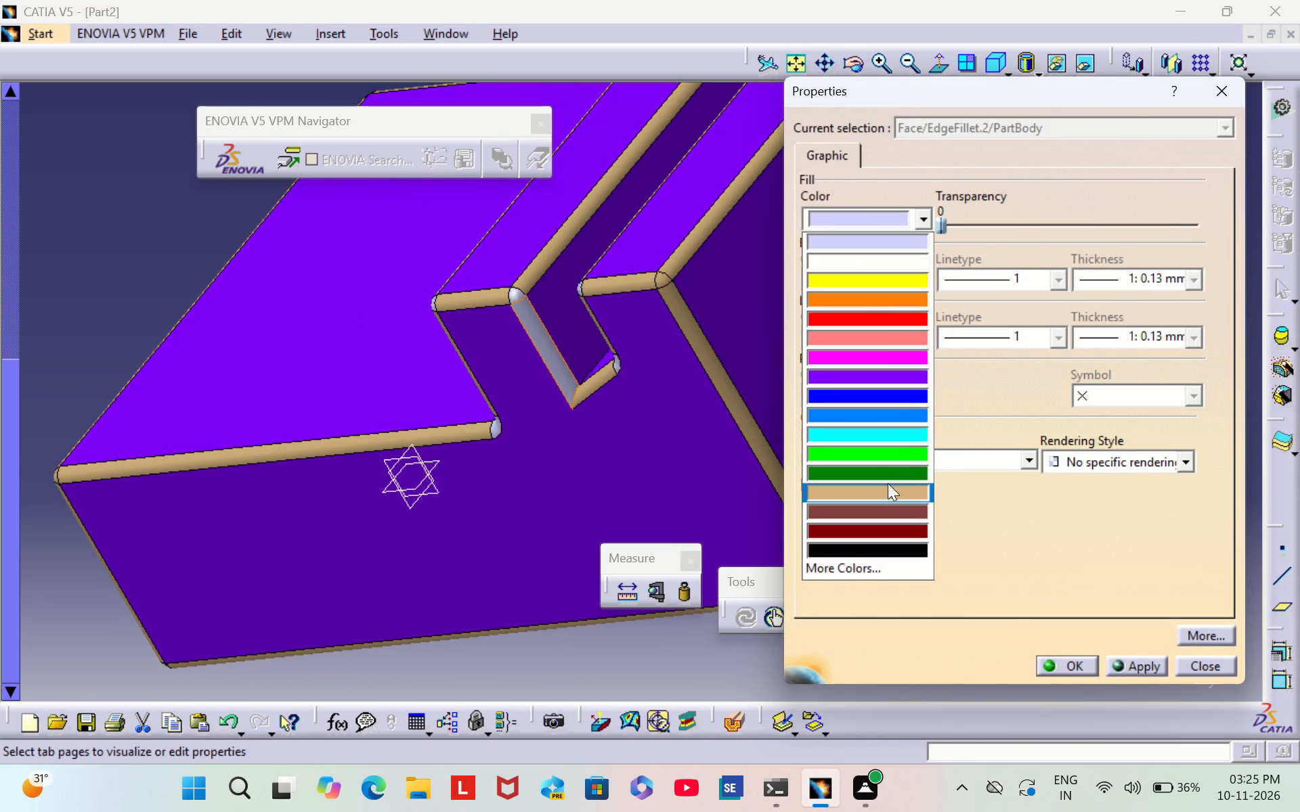
click(888, 483)
click(1065, 658)
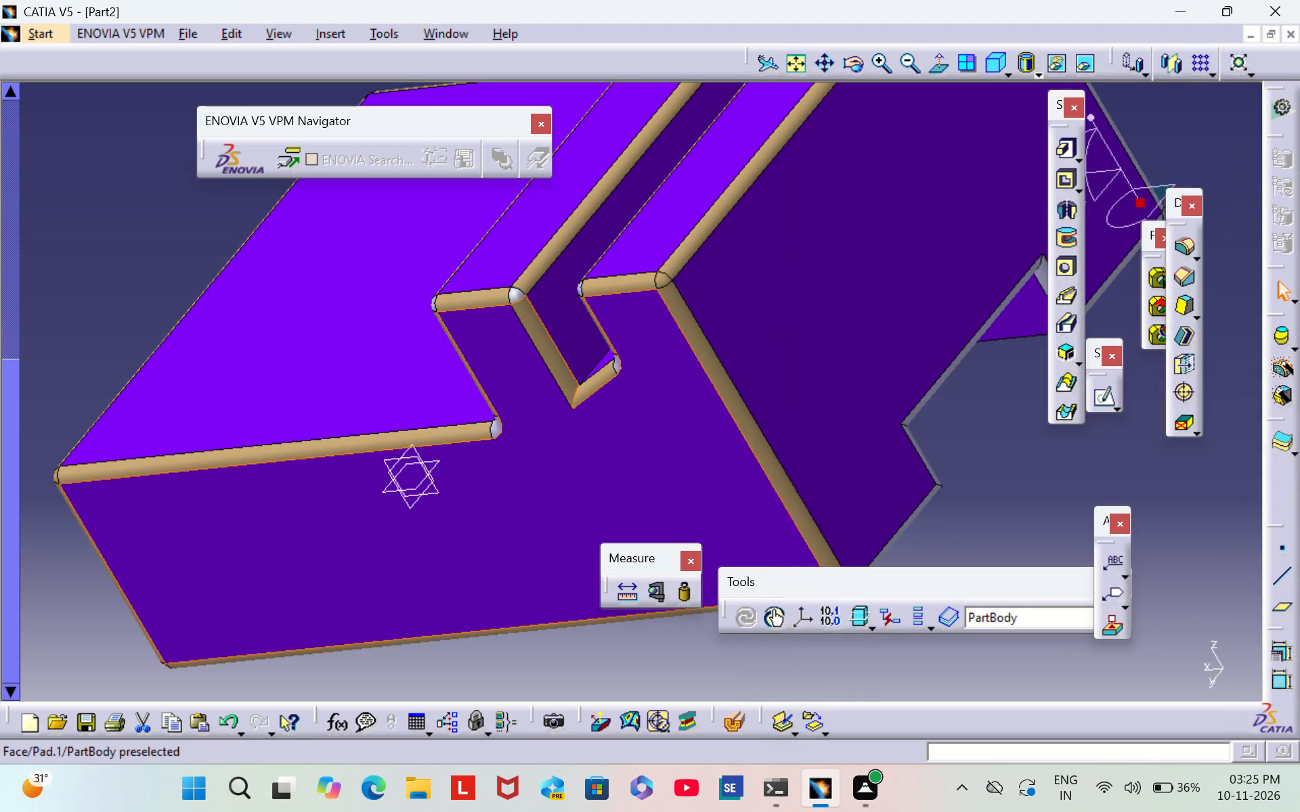
click(91, 316)
Bring the top of the specification tree back into view and expand PartBody to its features.
middle_drag(95, 316, 548, 315)
scroll(96, 315, down, 1)
right_drag(97, 314, 548, 315)
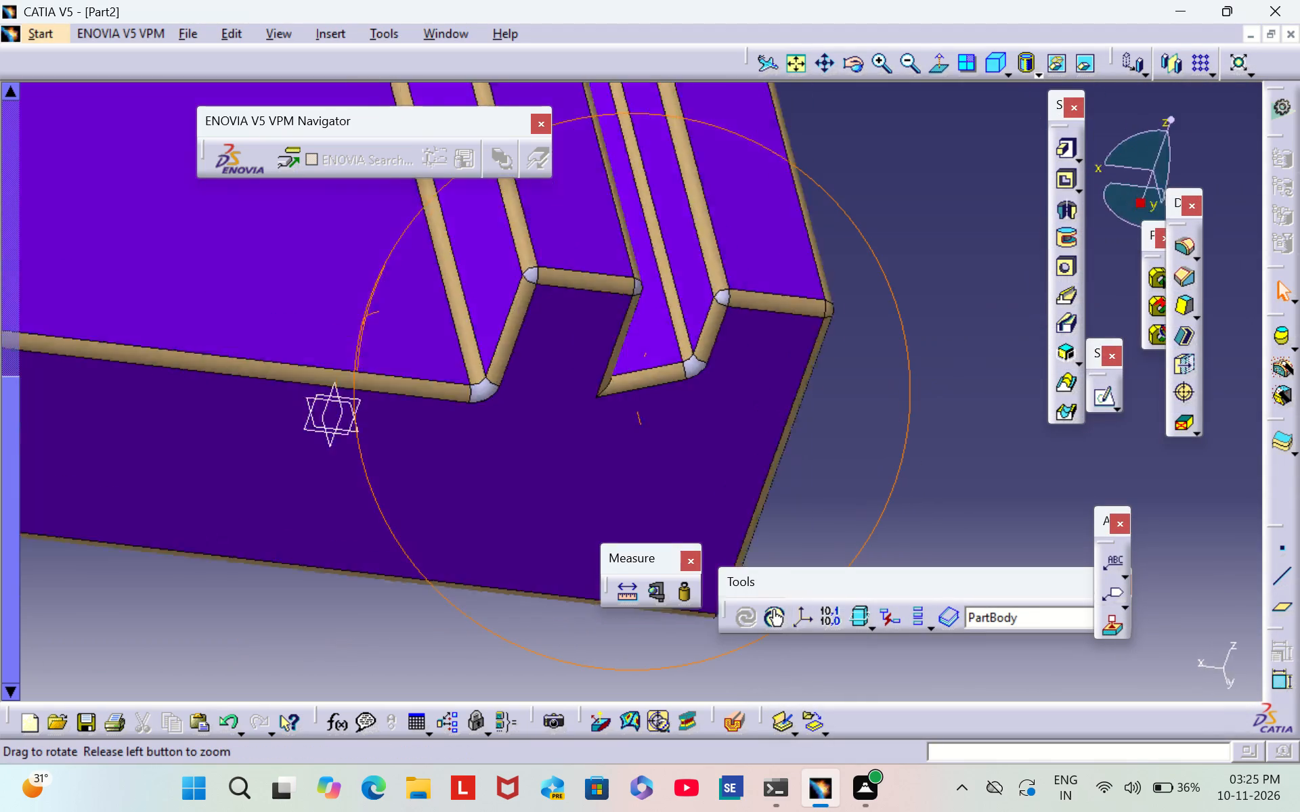
right_drag(548, 315, 317, 508)
middle_drag(548, 315, 314, 508)
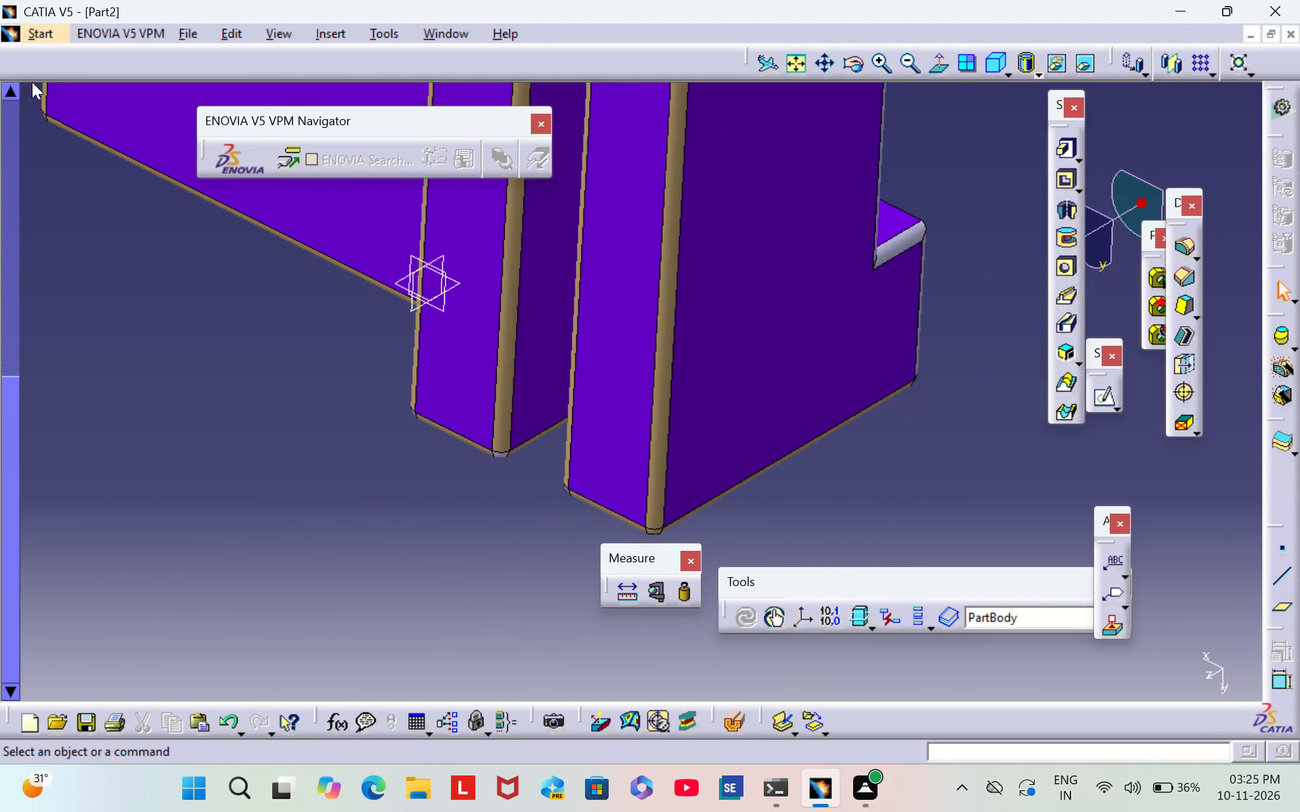
double_click(14, 95)
triple_click(9, 95)
triple_click(8, 95)
triple_click(7, 97)
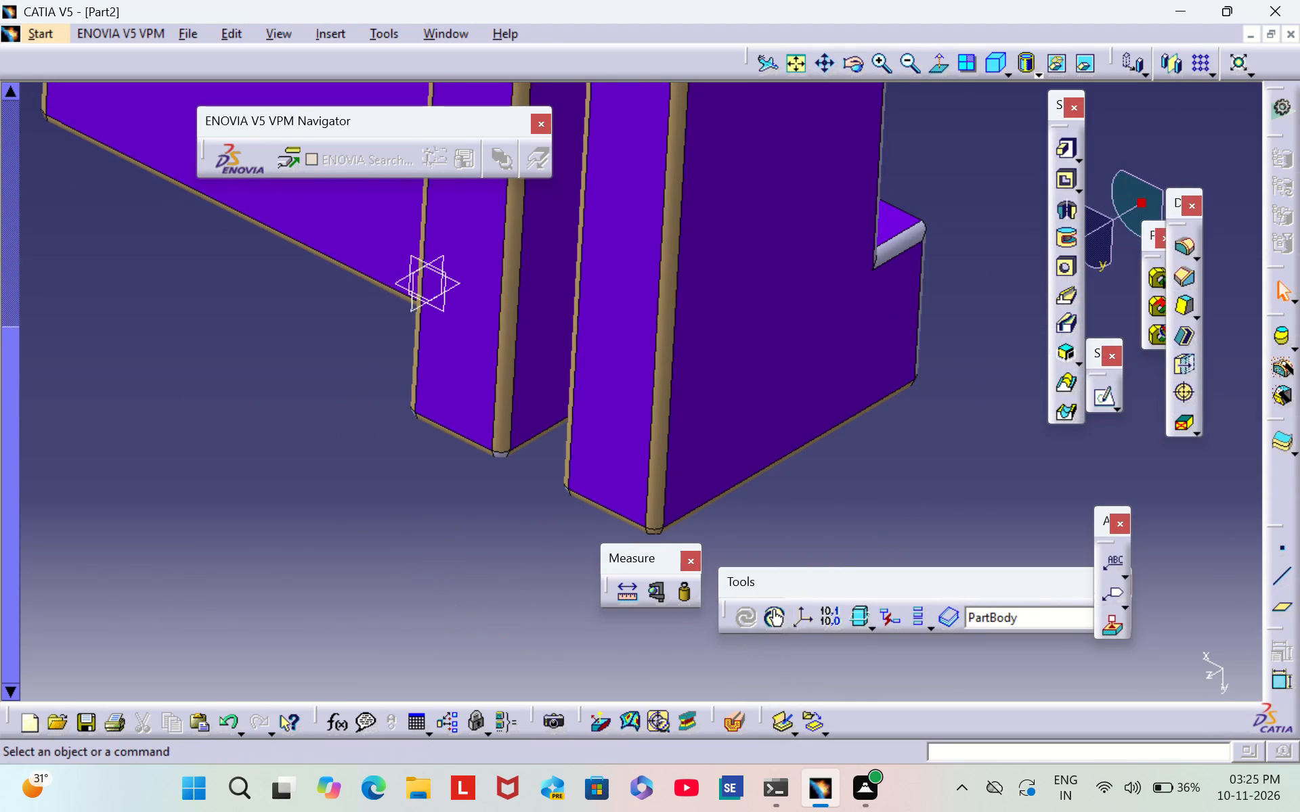
triple_click(7, 99)
triple_click(9, 101)
triple_click(9, 101)
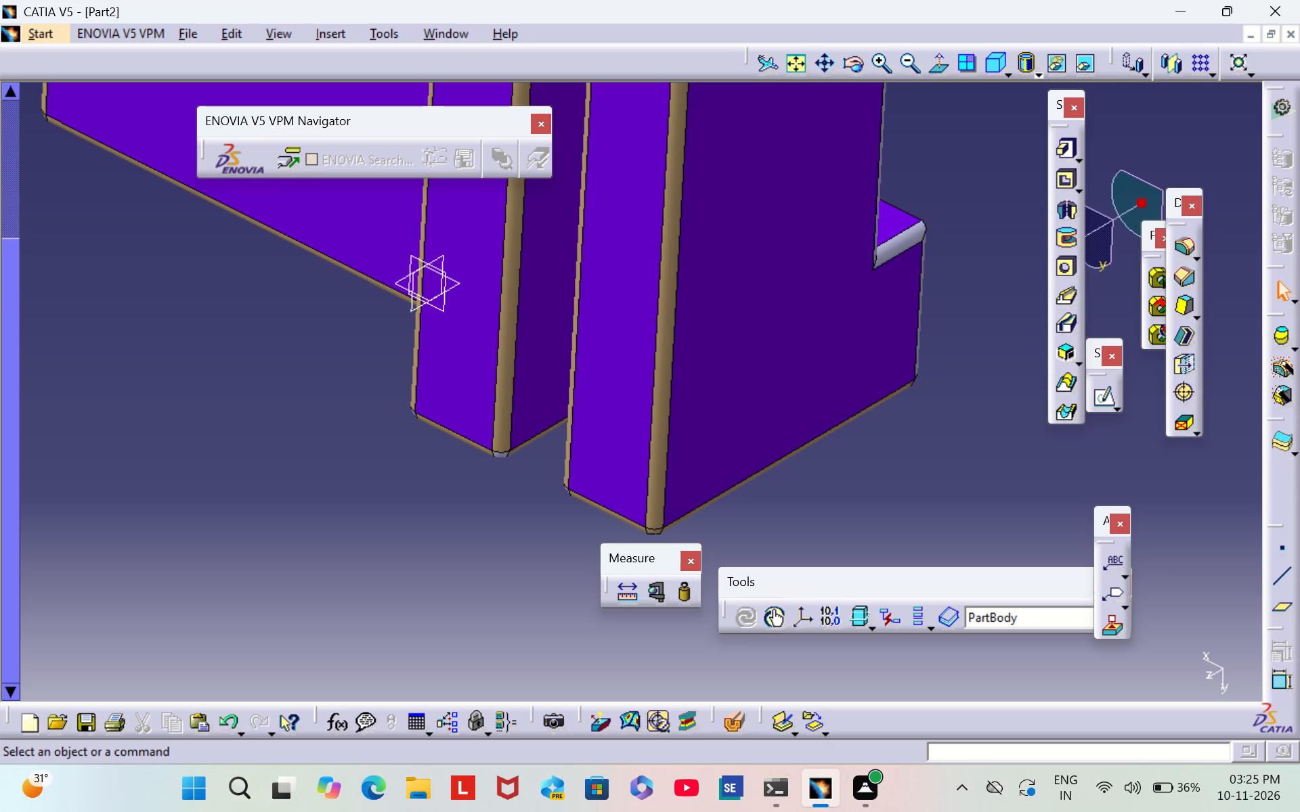
triple_click(13, 104)
click(15, 106)
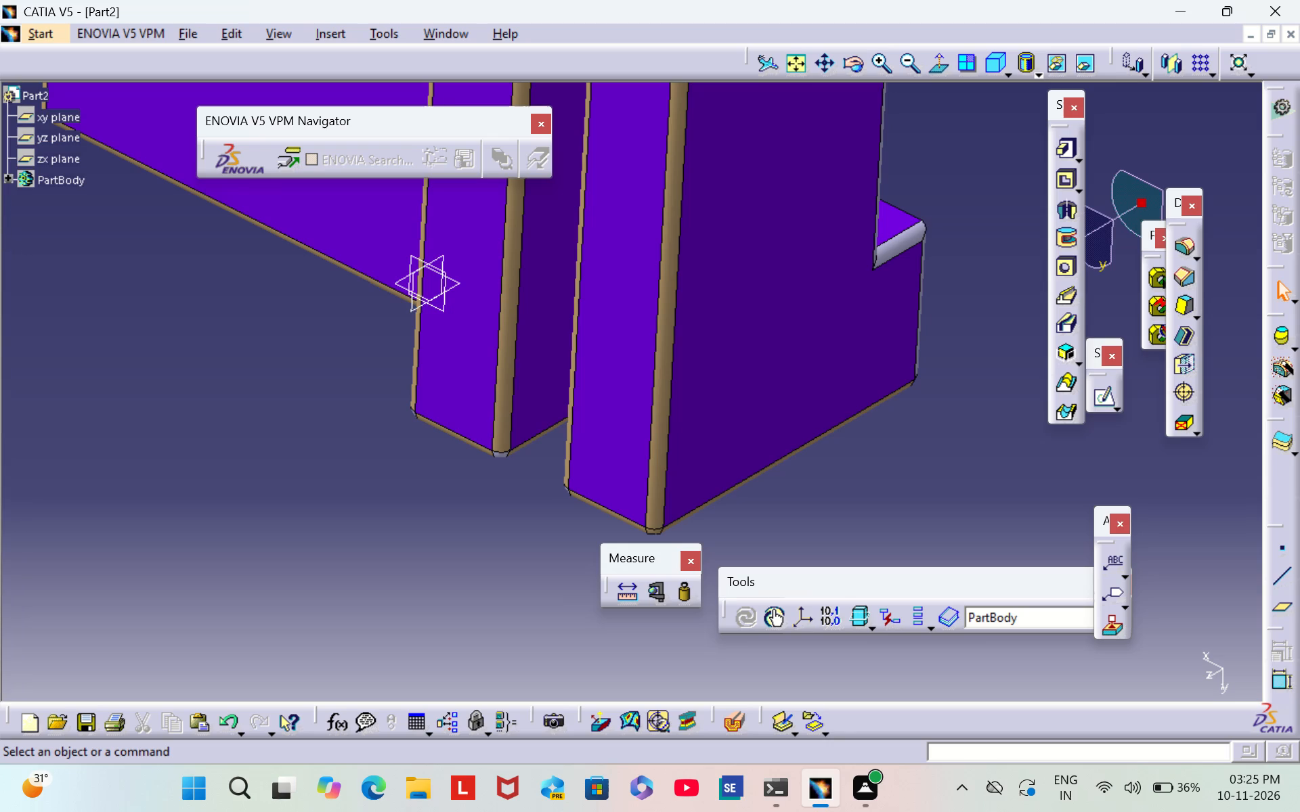
click(1, 179)
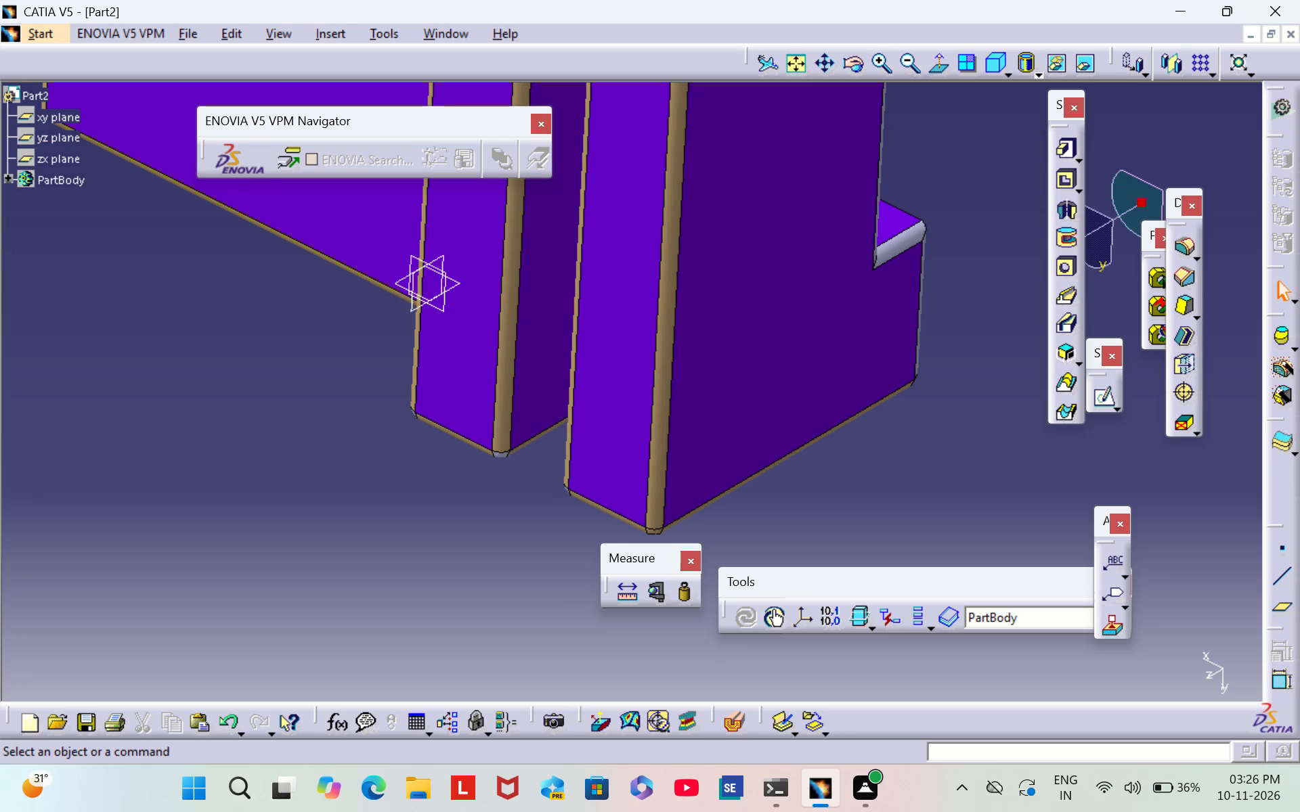
click(8, 177)
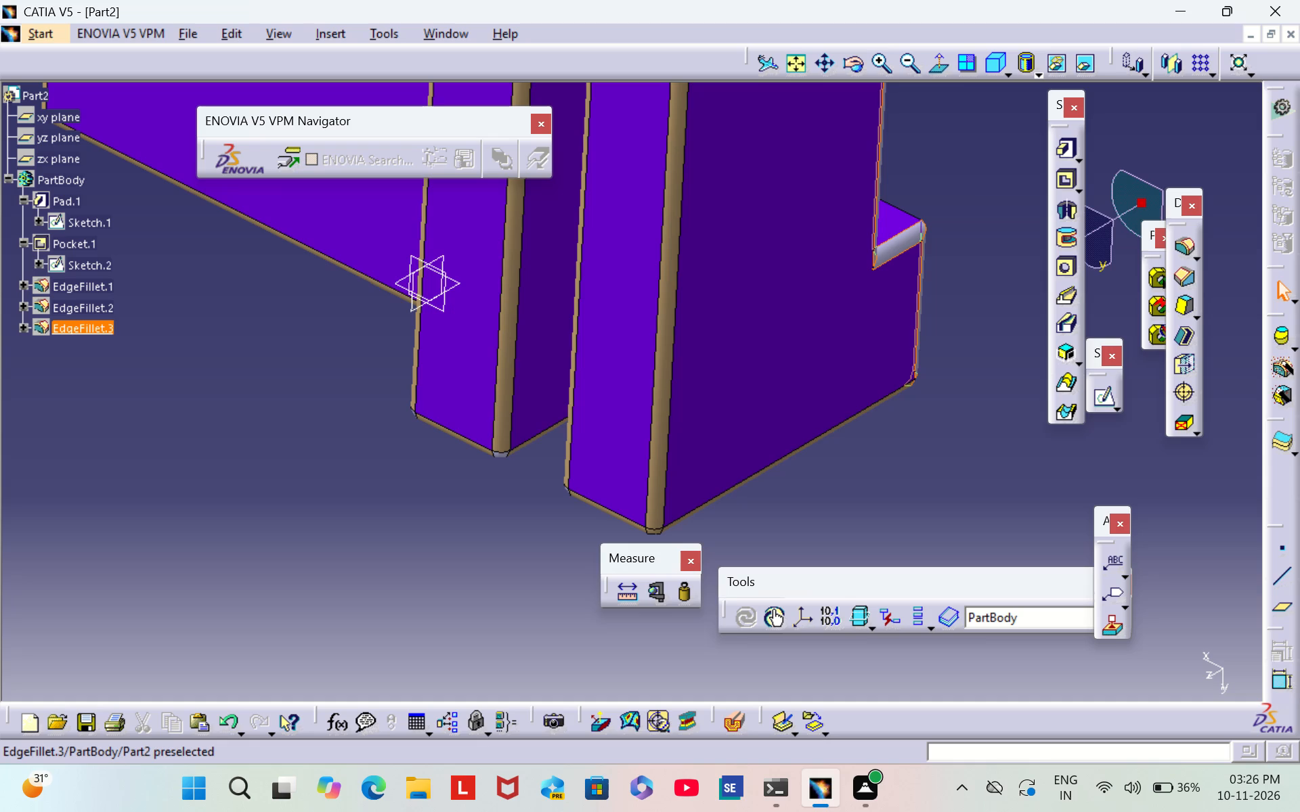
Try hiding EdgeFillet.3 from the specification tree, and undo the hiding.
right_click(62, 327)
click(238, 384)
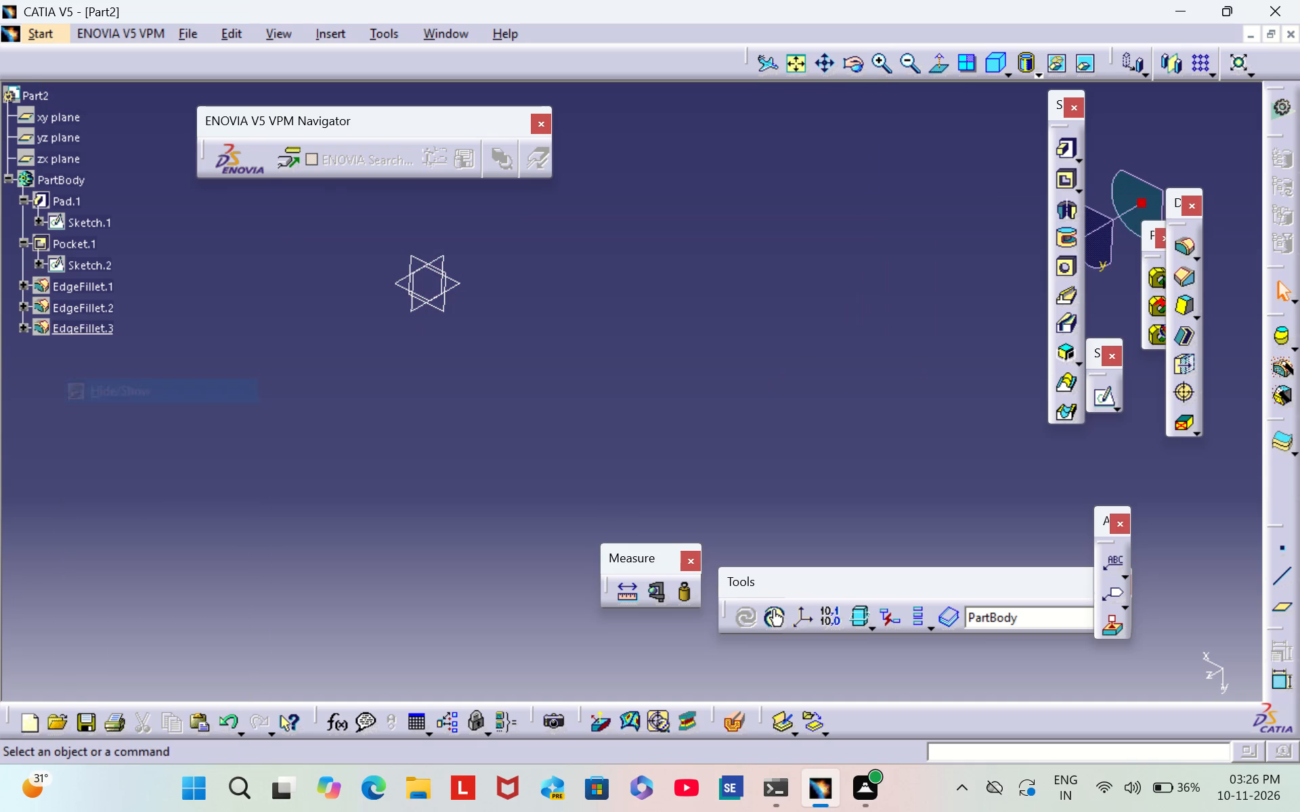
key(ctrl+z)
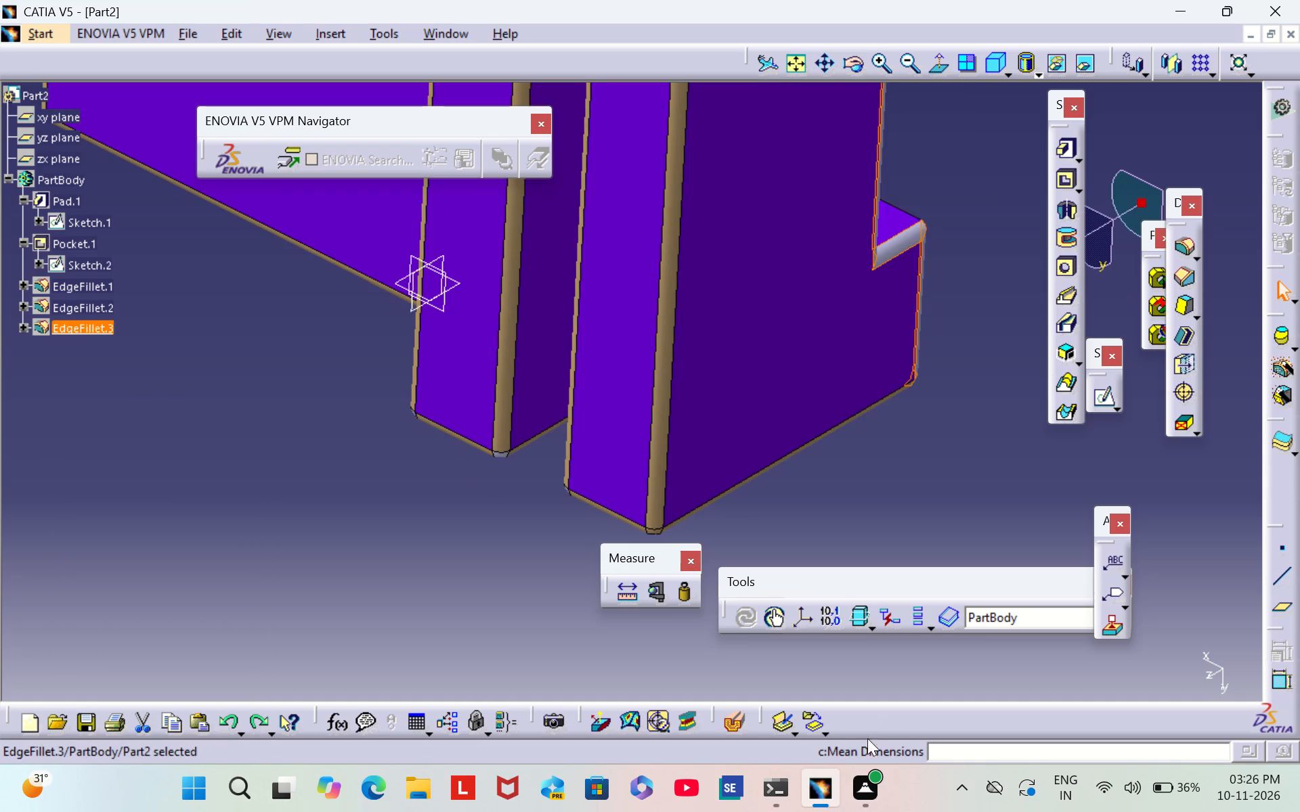
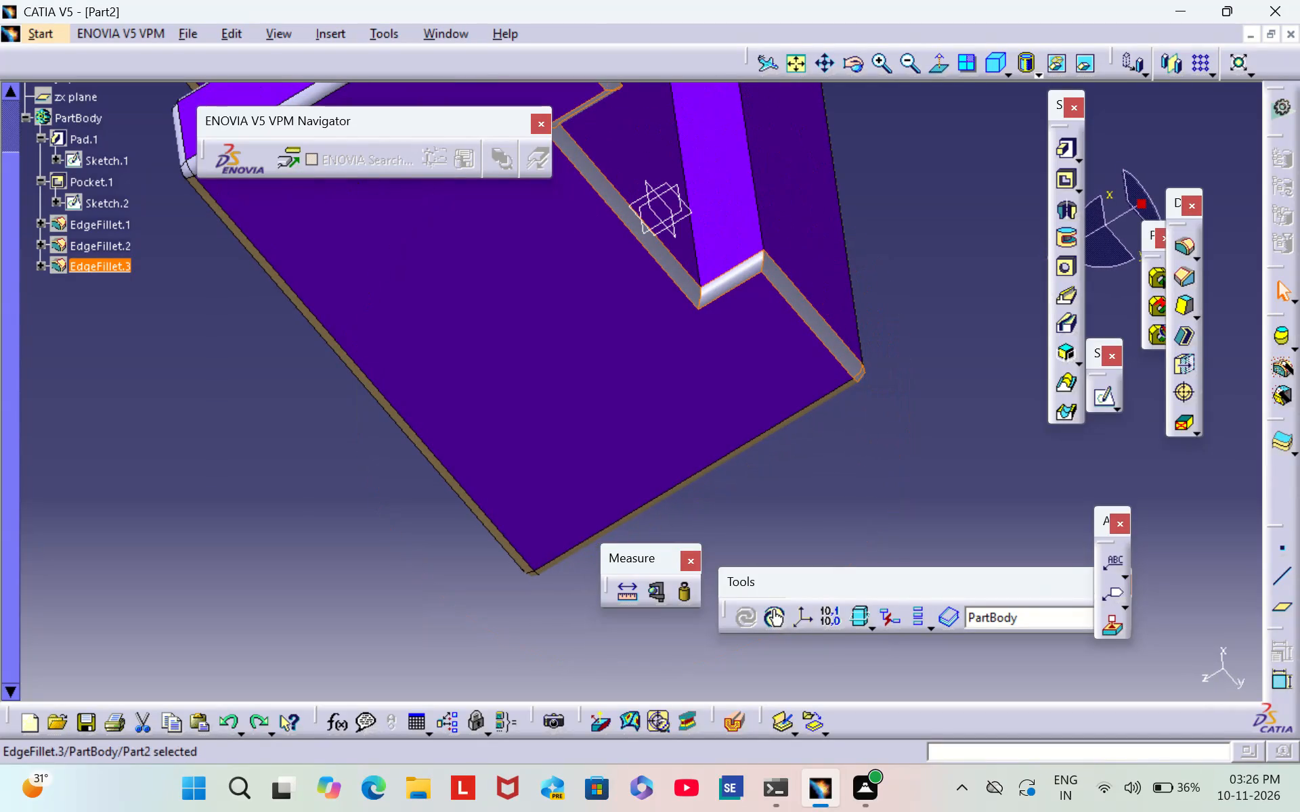
Set the fill color of the EdgeFillet.3 face along the negative-X end face's underside edge, on the slot's positive-Y side, to tan.
click(926, 216)
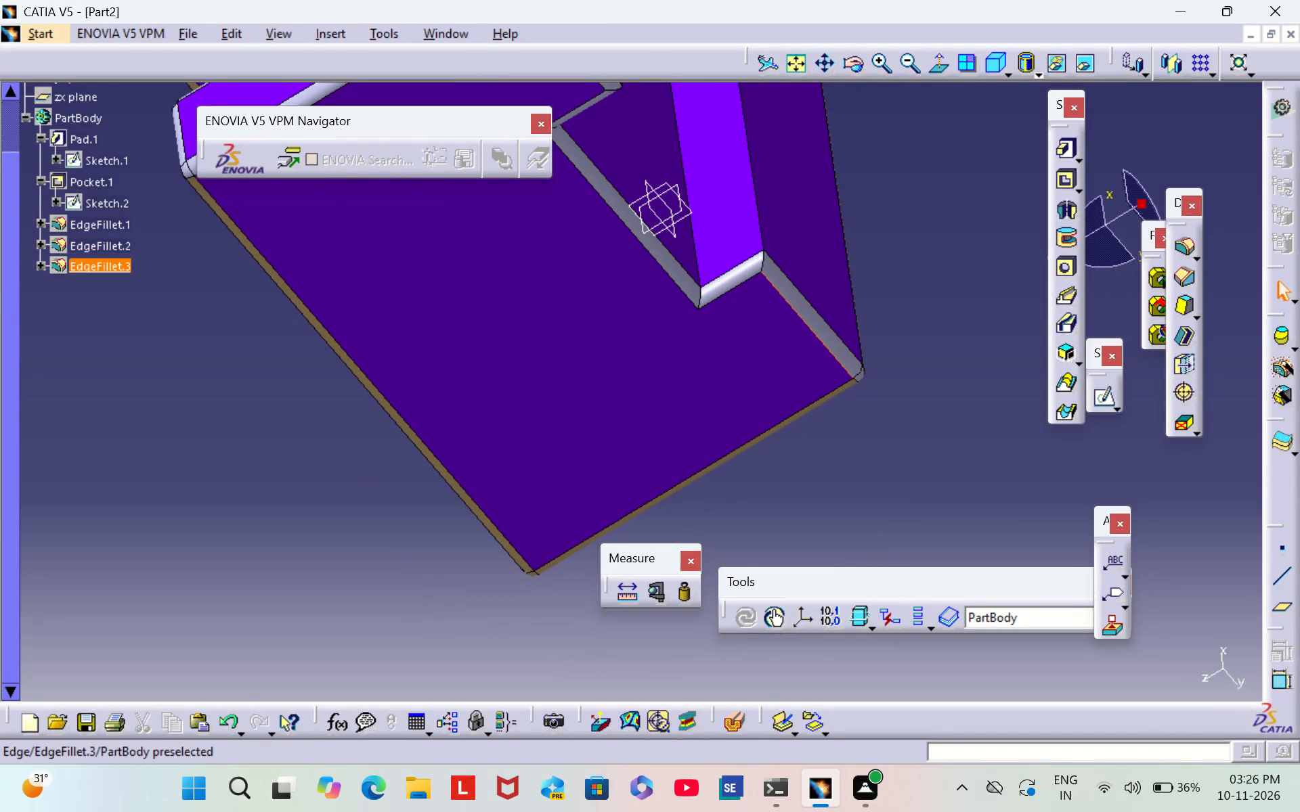
right_click(806, 305)
click(888, 394)
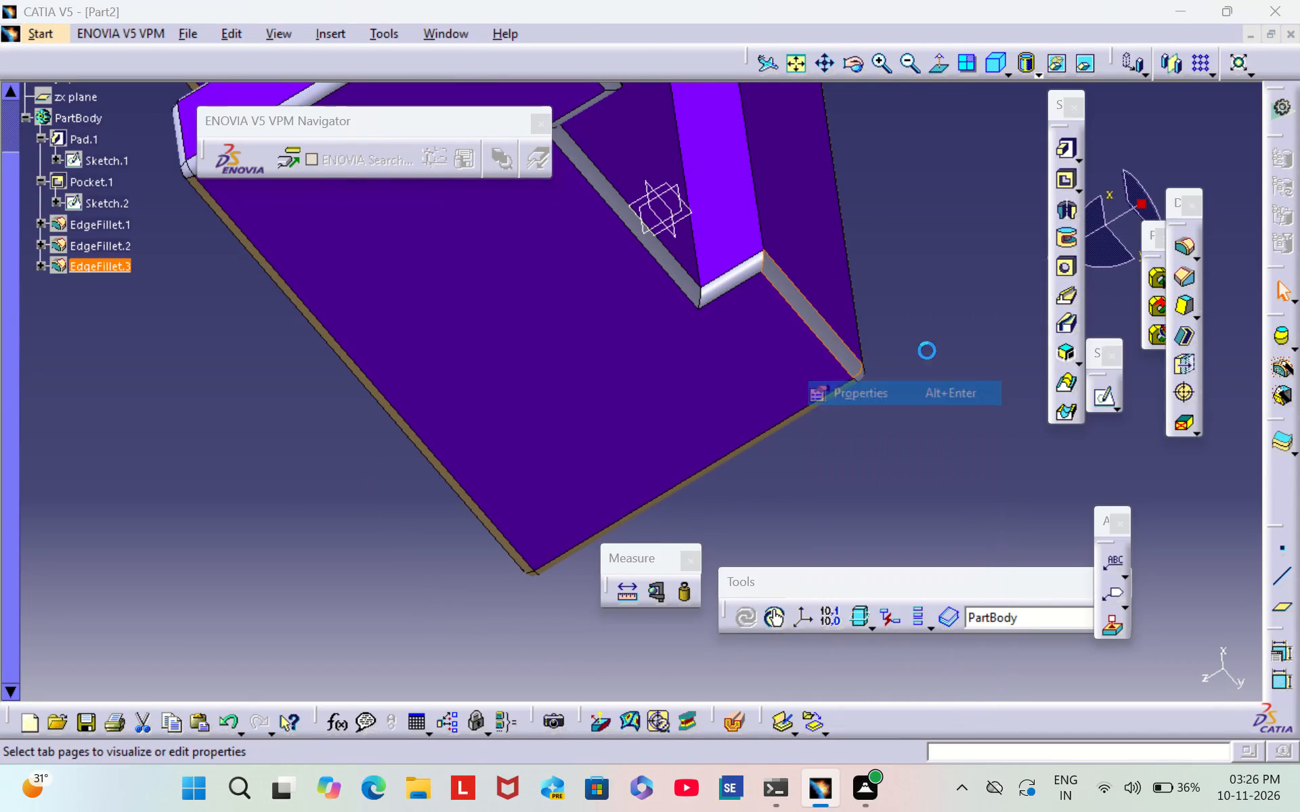
click(911, 221)
click(894, 490)
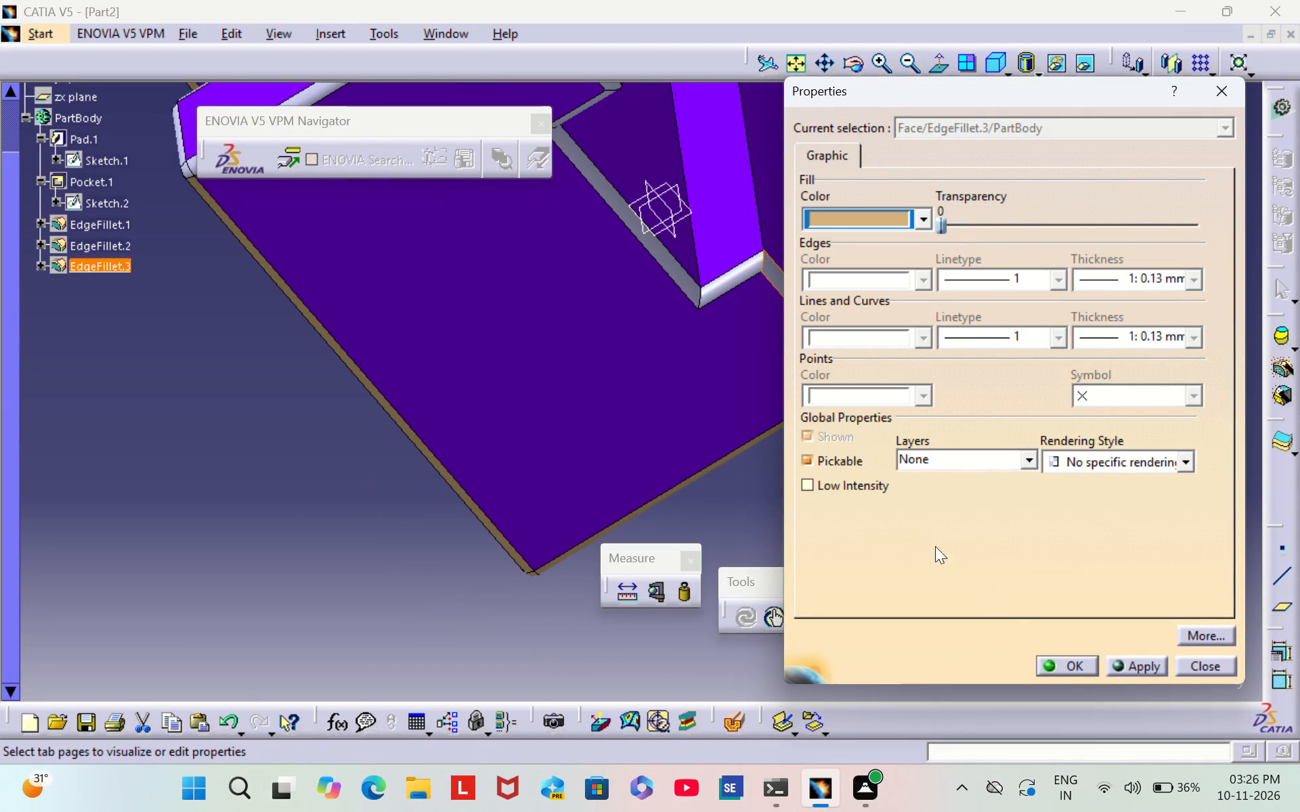
click(1060, 664)
click(922, 342)
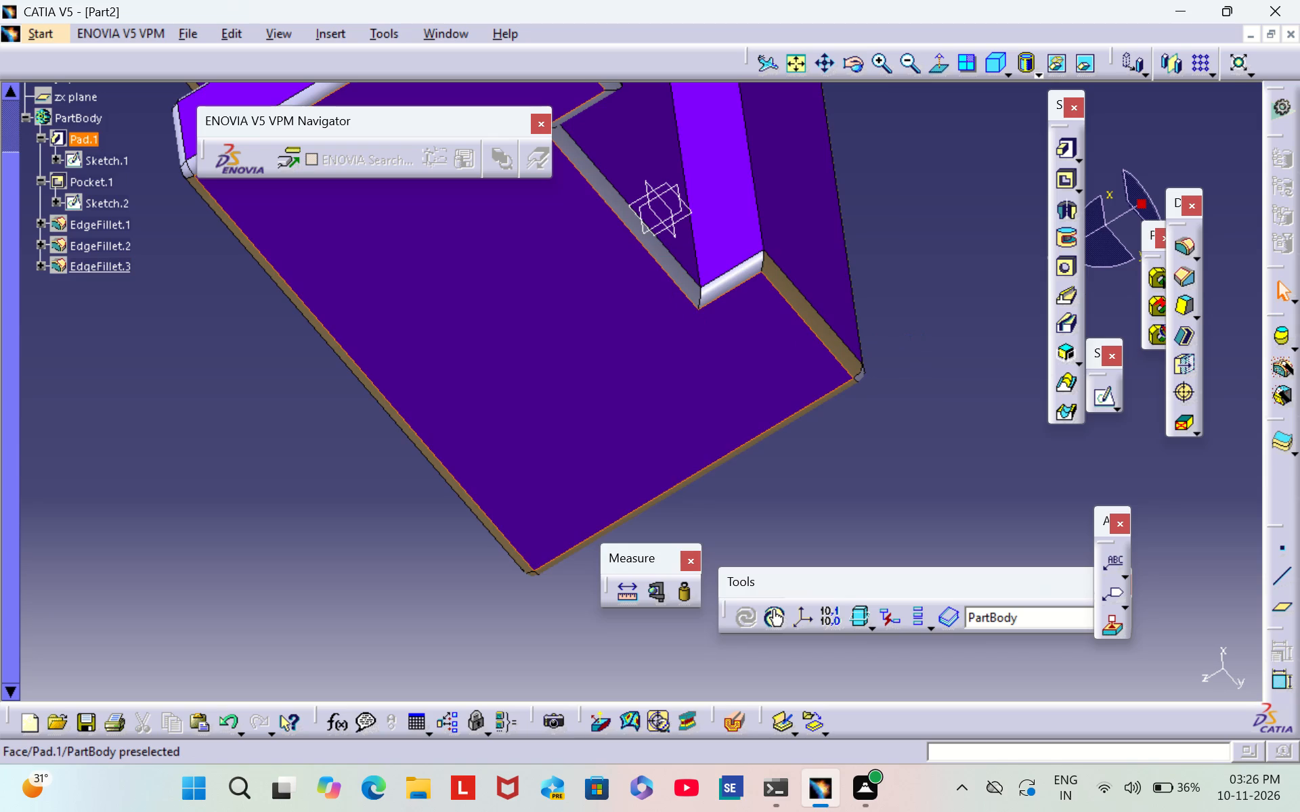
Set the fill color of the EdgeFillet.3 face between the underside slot's floor and the negative-X end face to tan.
right_click(666, 263)
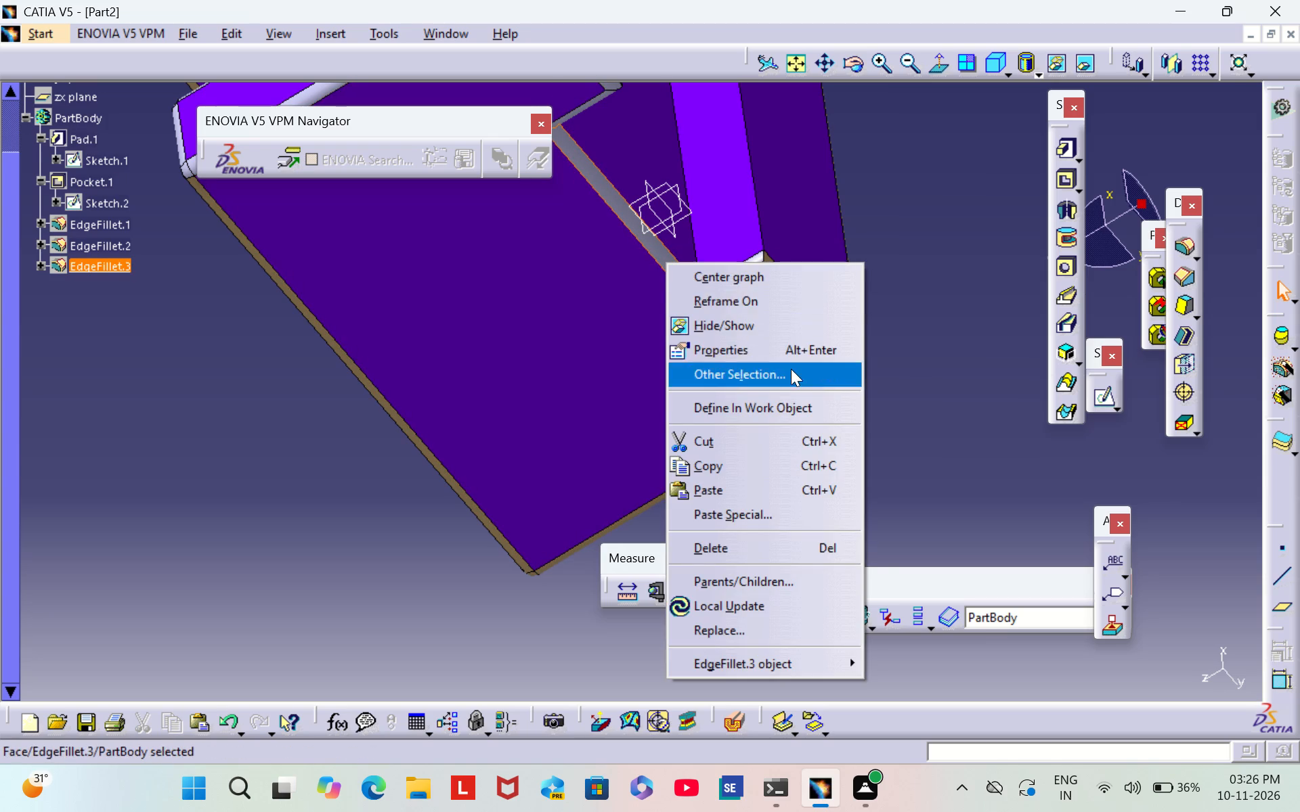
click(793, 352)
click(867, 217)
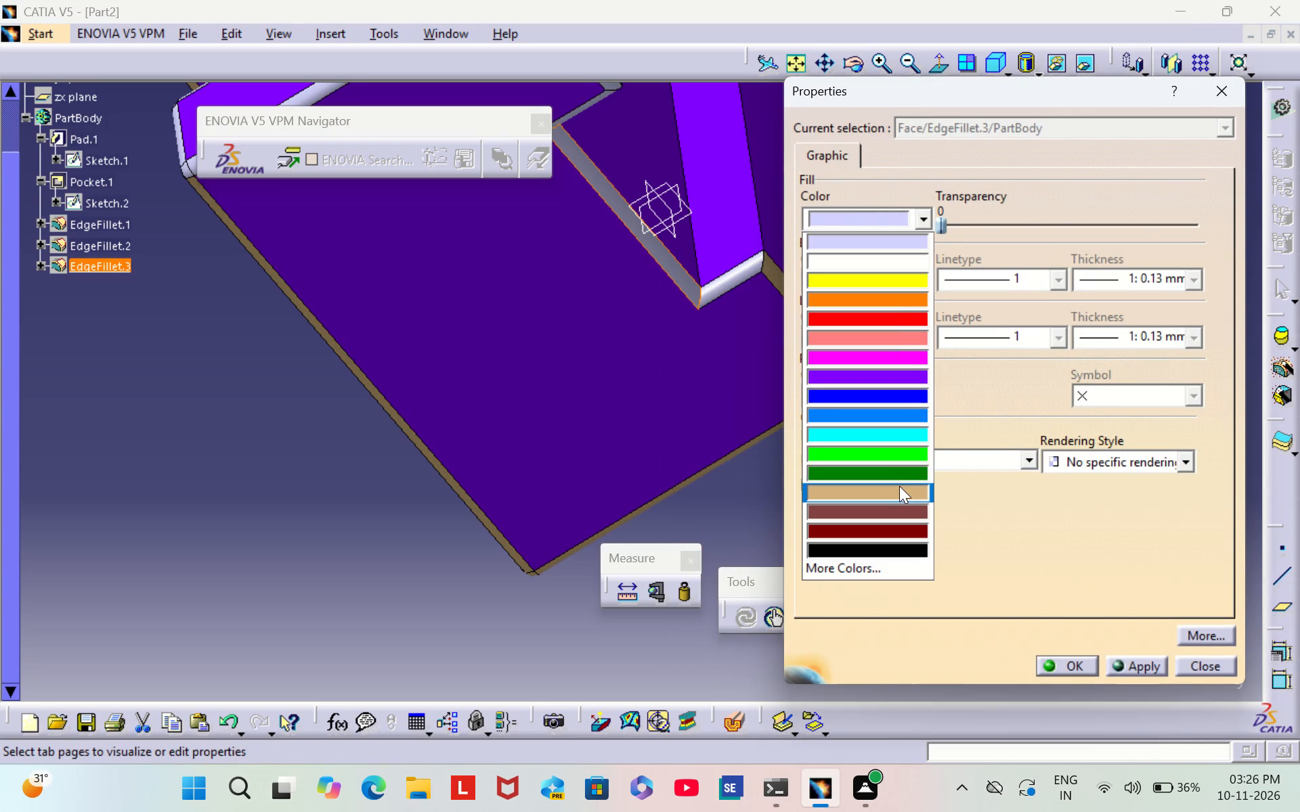
click(900, 486)
click(1070, 660)
click(877, 267)
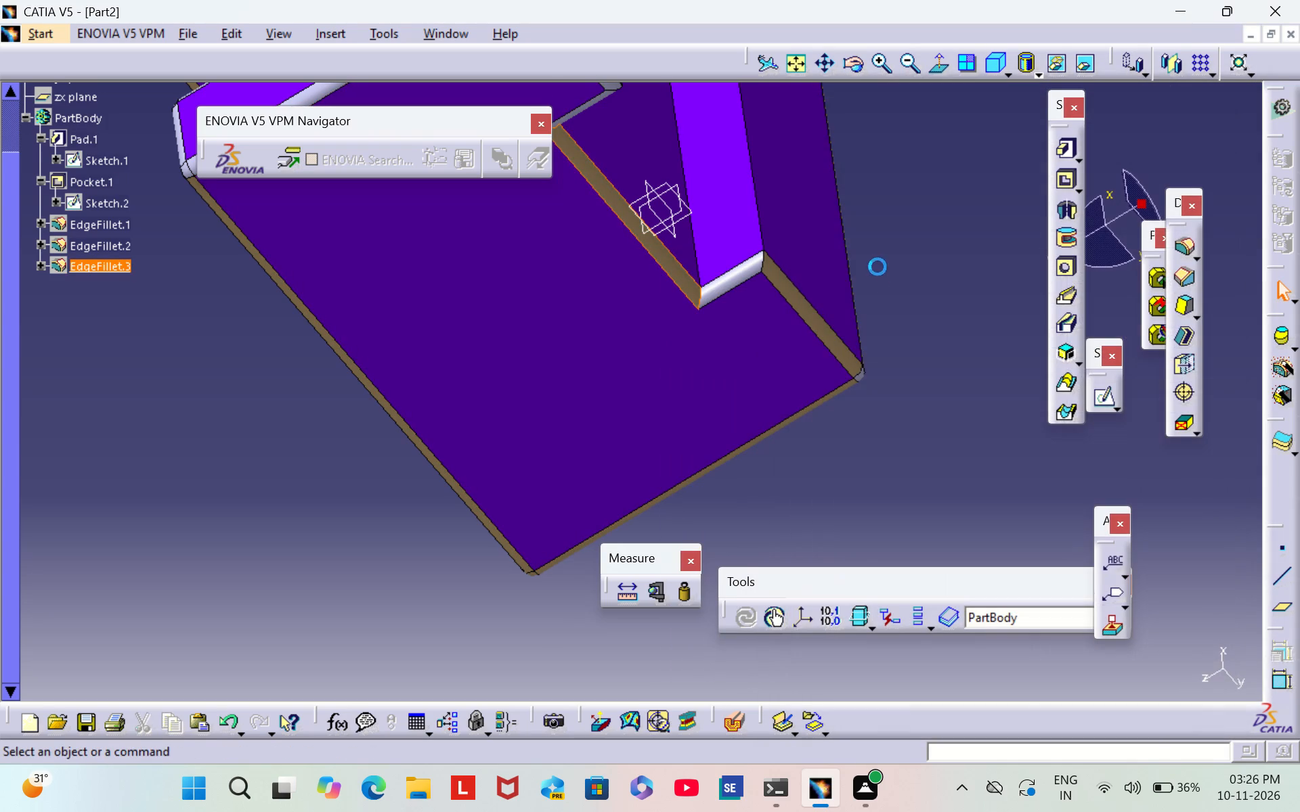
Set the fill color of the short fillet face between the underside slot's positive-Y wall and the negative-X end face to tan.
right_click(723, 275)
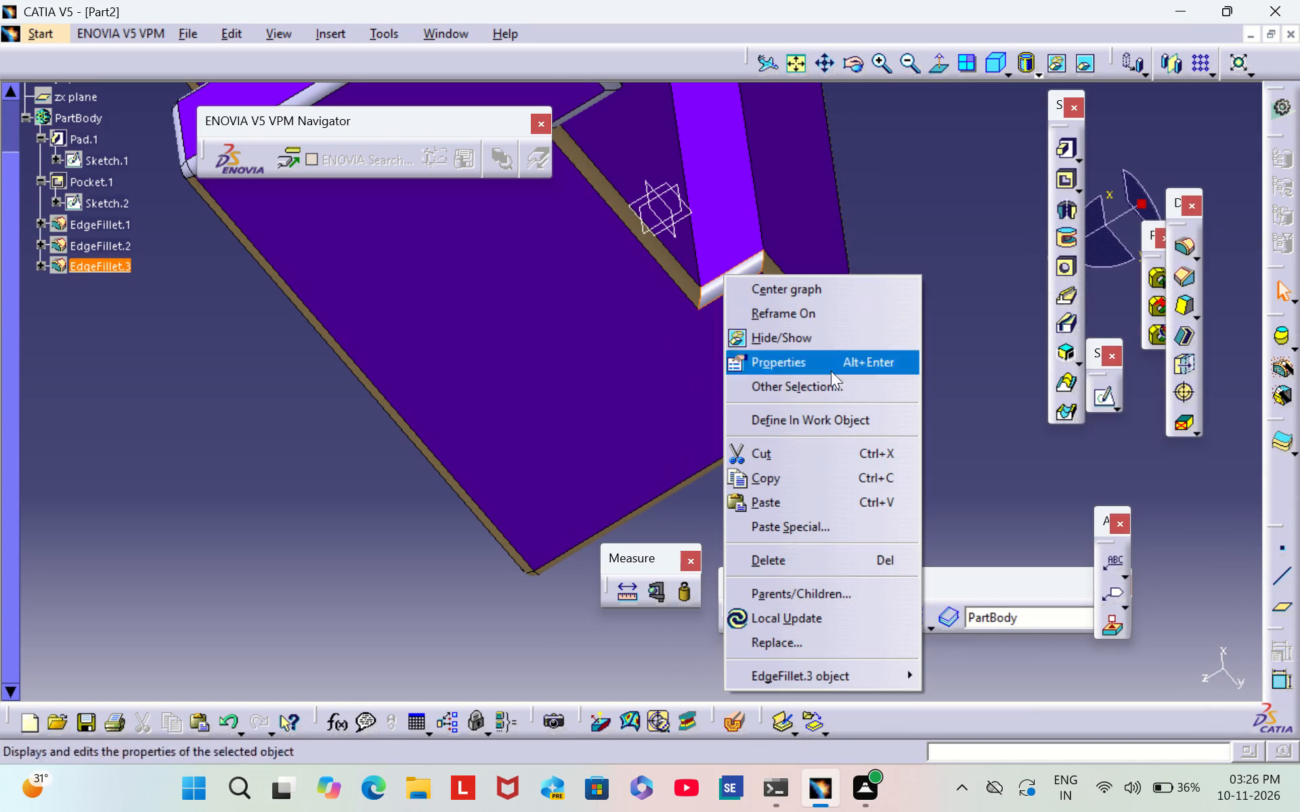
click(831, 365)
click(926, 217)
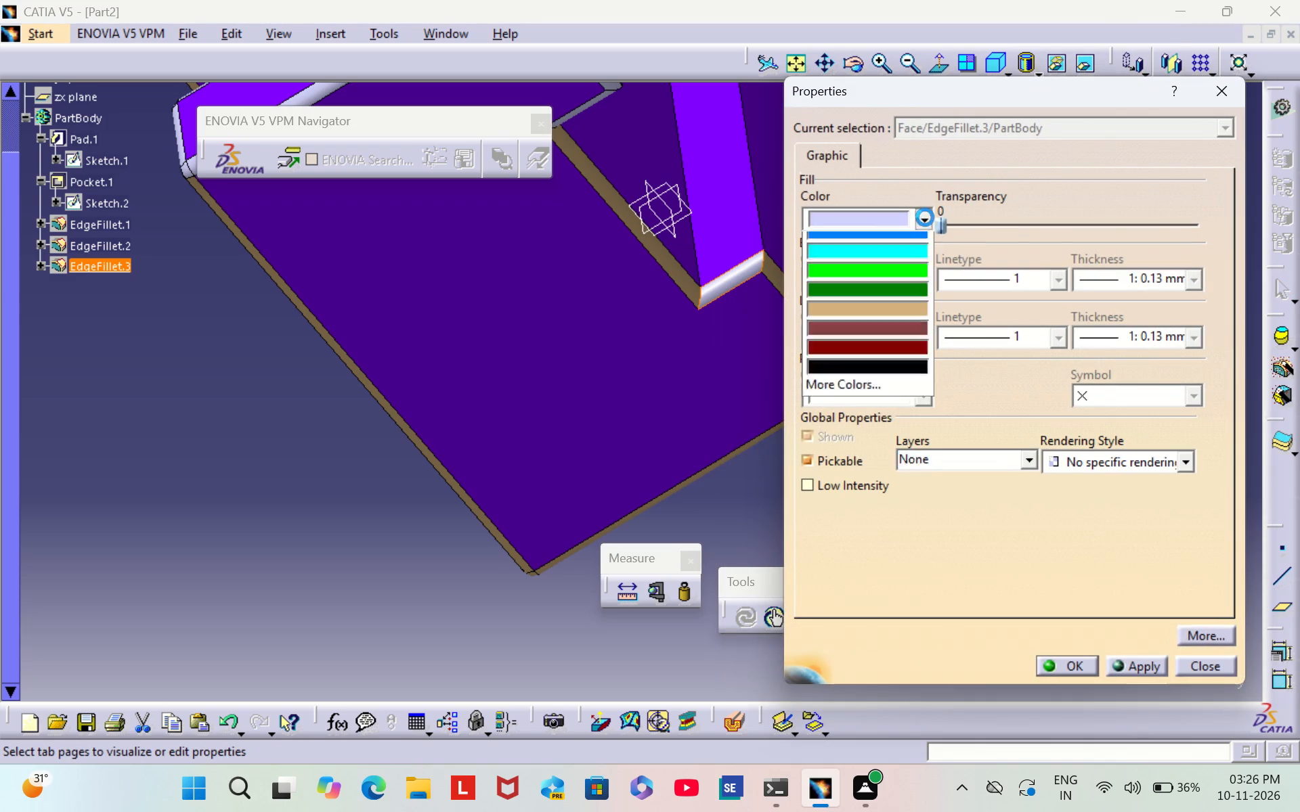
click(926, 493)
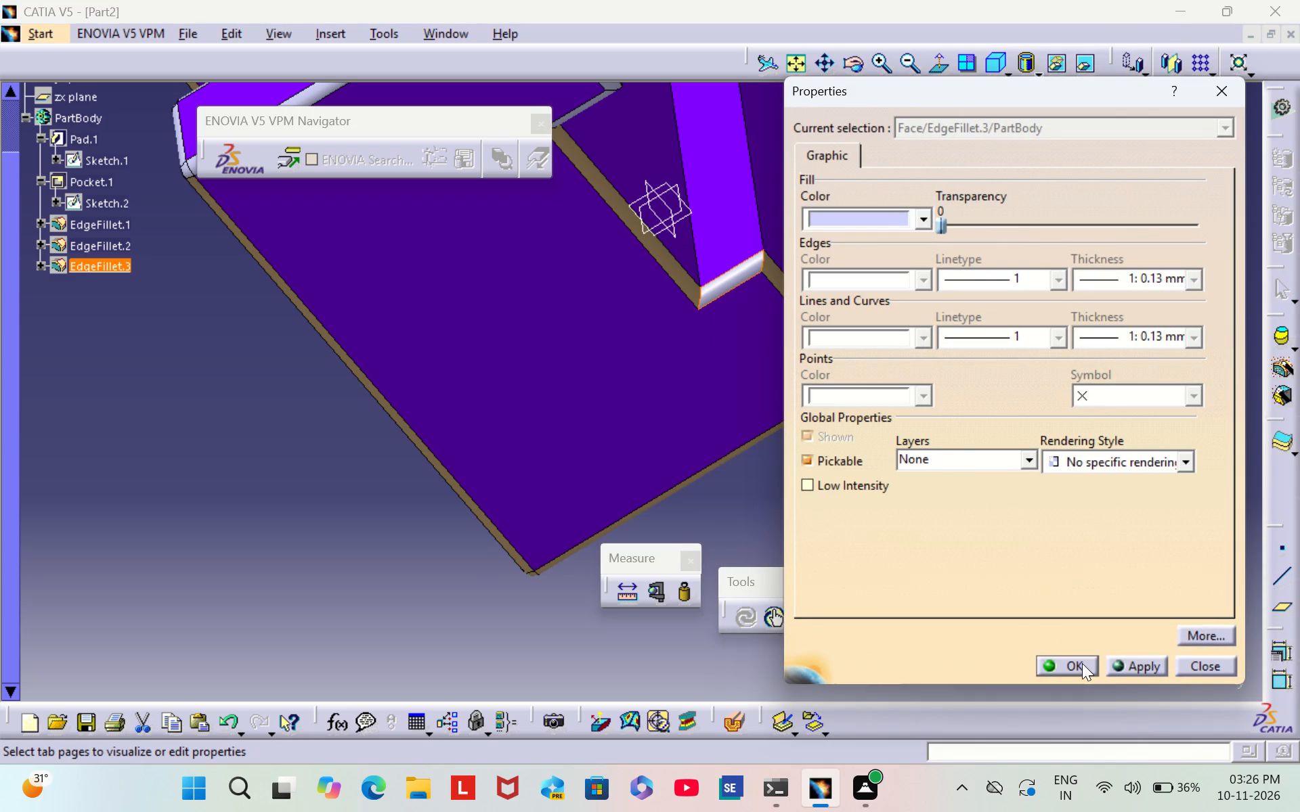
click(1082, 663)
click(964, 291)
Set the fill color of the upright EdgeFillet.2 face between the negative-X end face and the negative-Y side face to tan.
middle_drag(965, 288, 607, 369)
right_drag(966, 288, 607, 369)
middle_drag(820, 298, 936, 637)
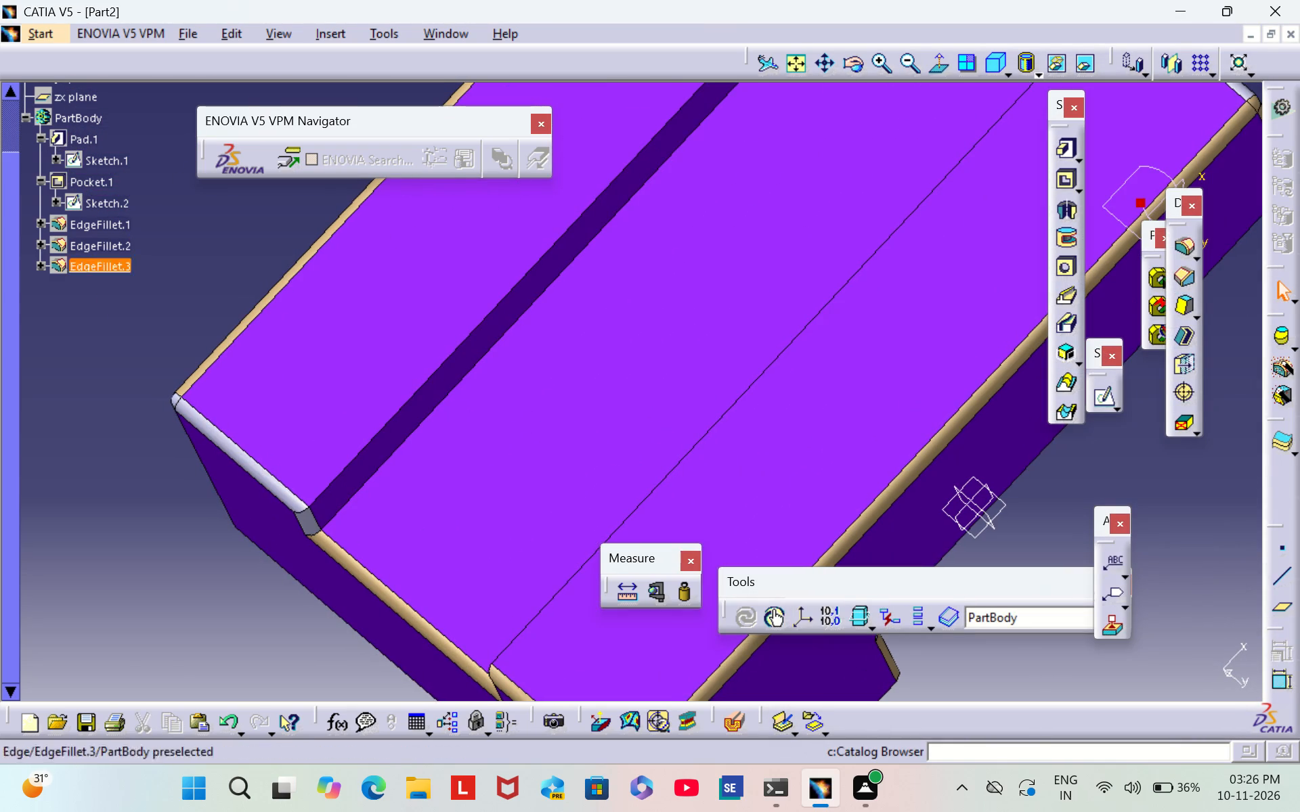
scroll(221, 554, down, 2)
middle_drag(222, 551, 544, 427)
right_drag(223, 550, 544, 427)
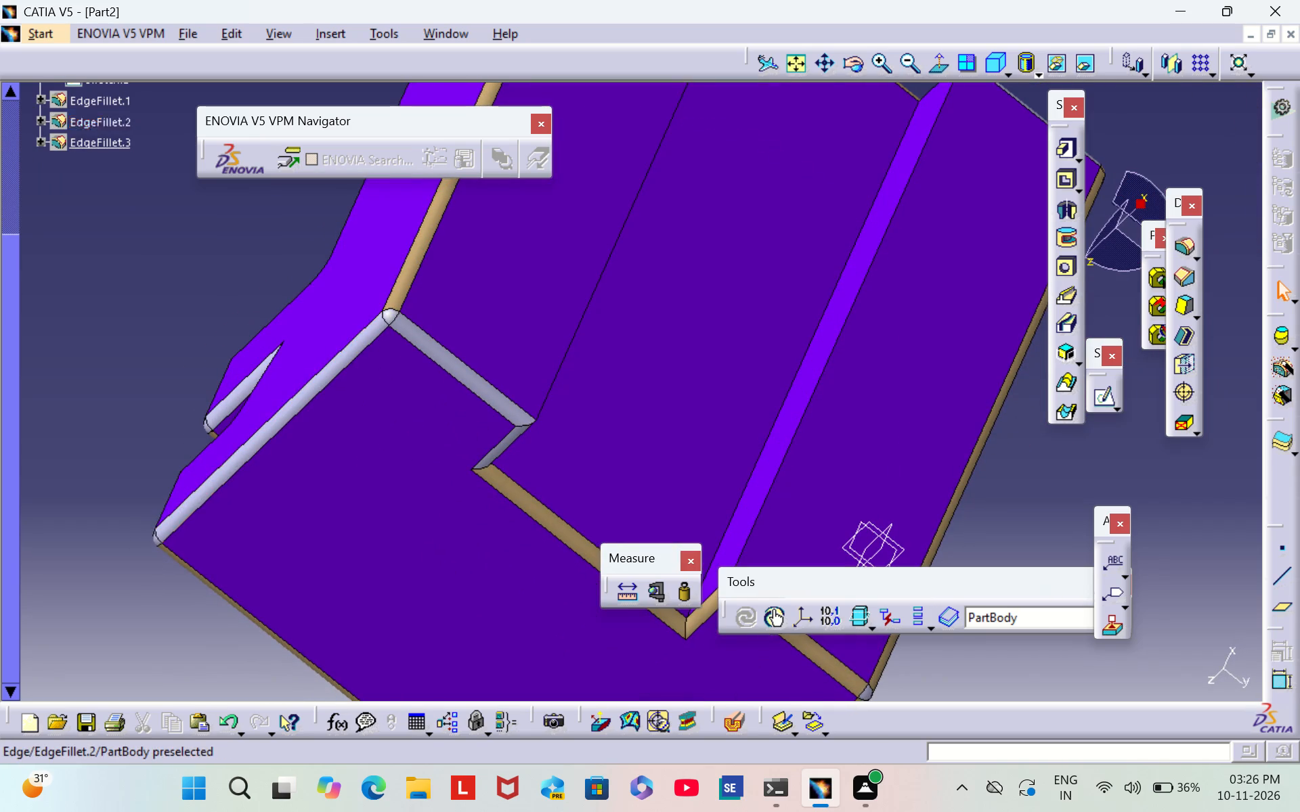
right_click(299, 397)
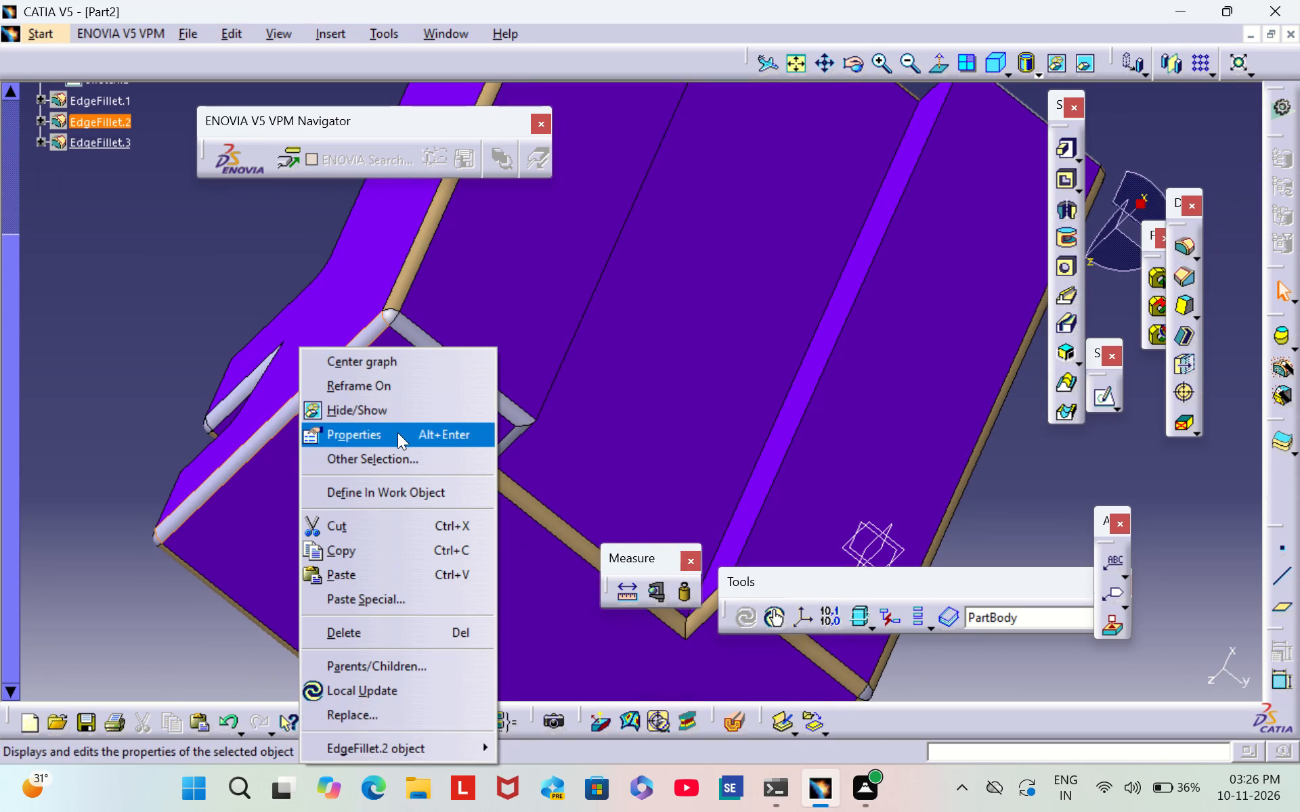
click(397, 432)
click(844, 225)
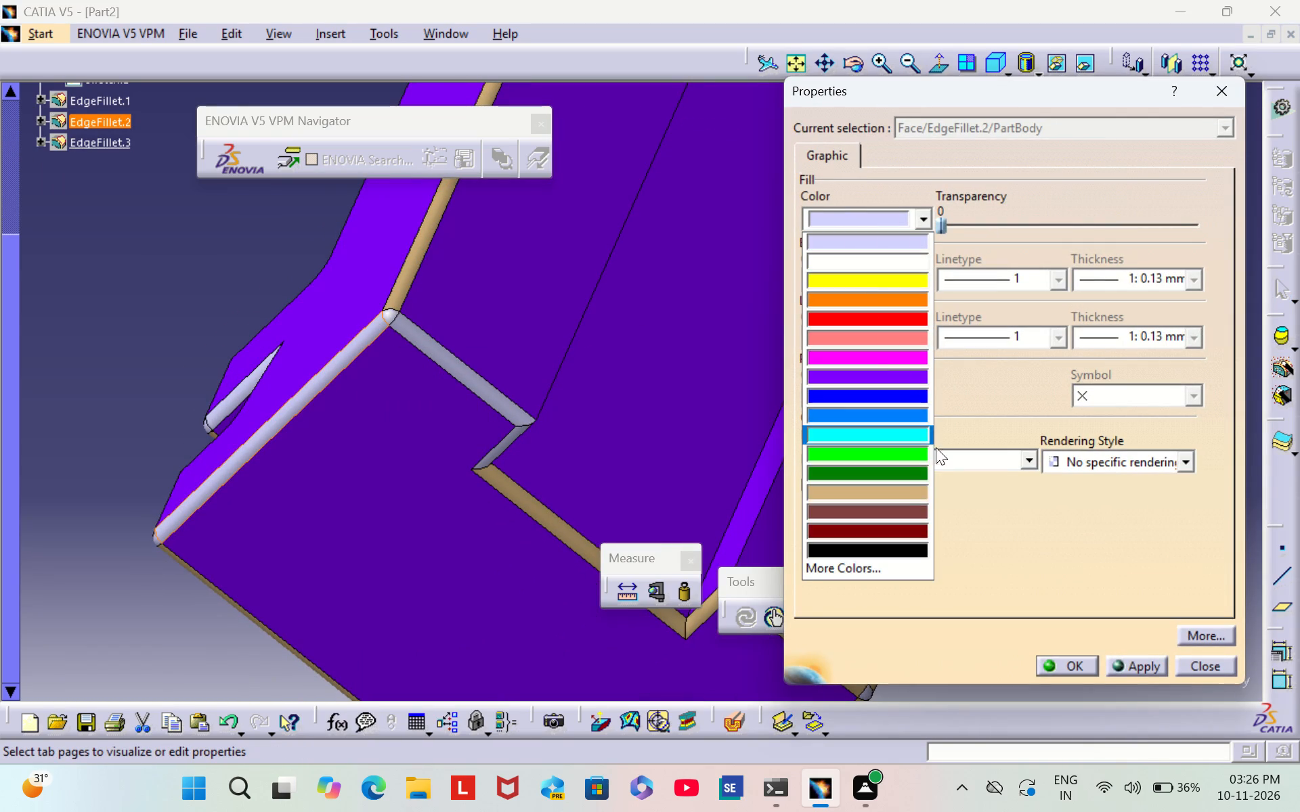
click(920, 487)
click(1058, 663)
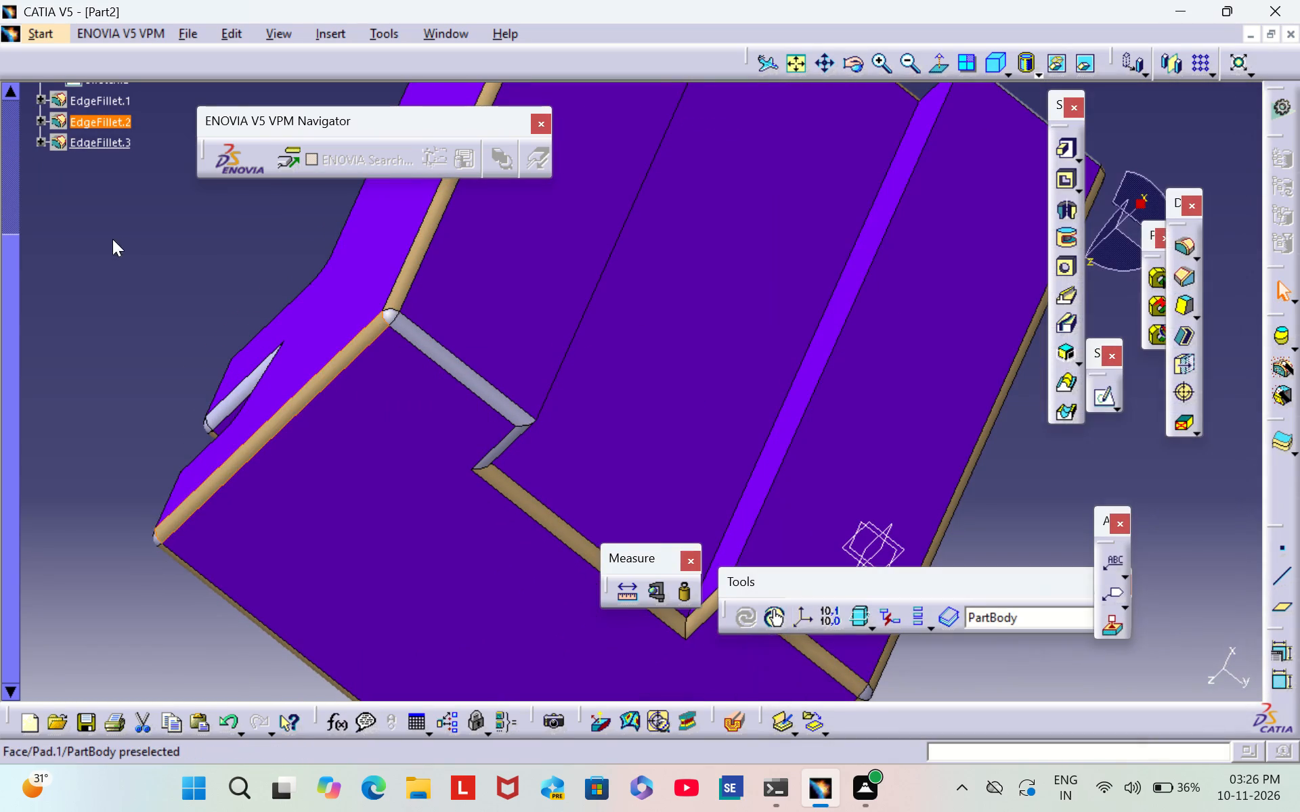
click(171, 284)
Set the fill color of the negative-Y side fillet face along the top of the ridge between the low step and the notch to tan.
middle_drag(179, 286, 594, 322)
right_drag(182, 286, 594, 322)
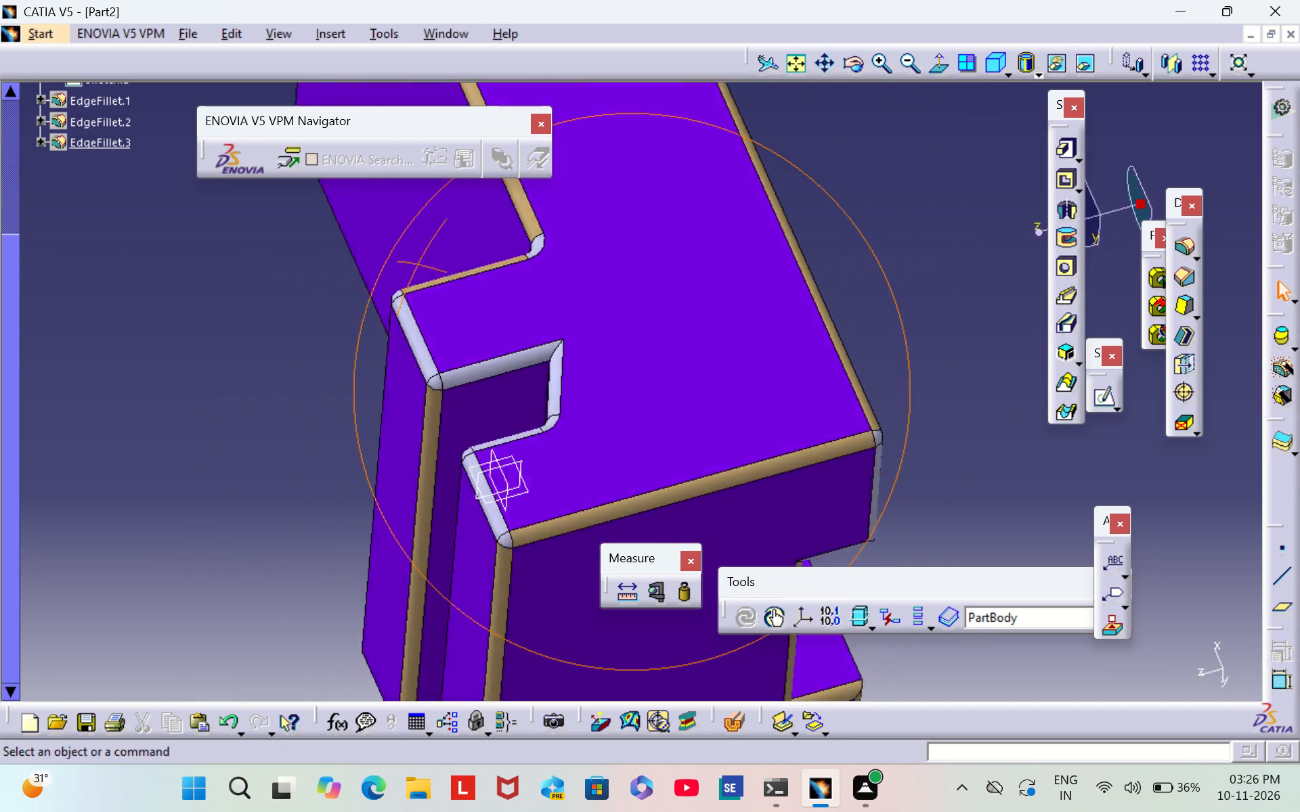
right_drag(594, 322, 739, 246)
middle_drag(594, 322, 739, 246)
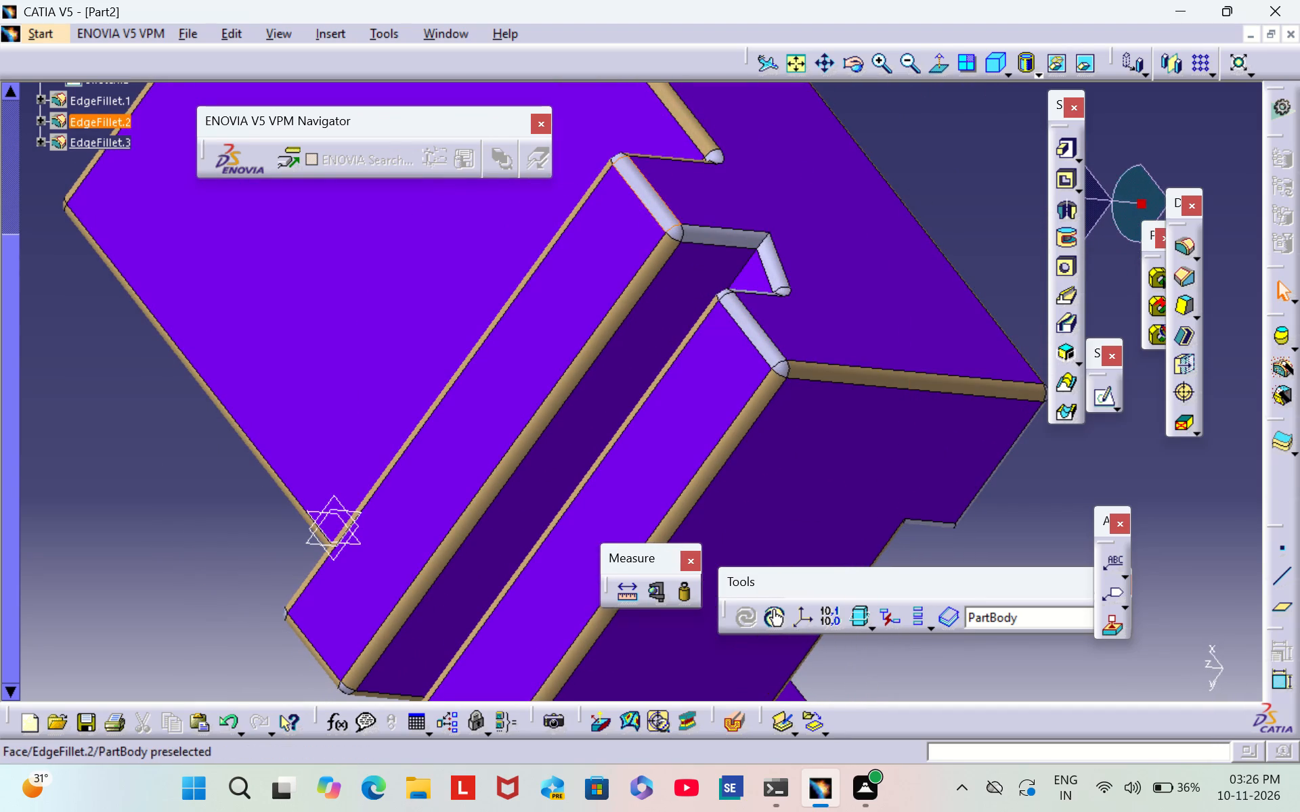
right_click(651, 193)
click(802, 283)
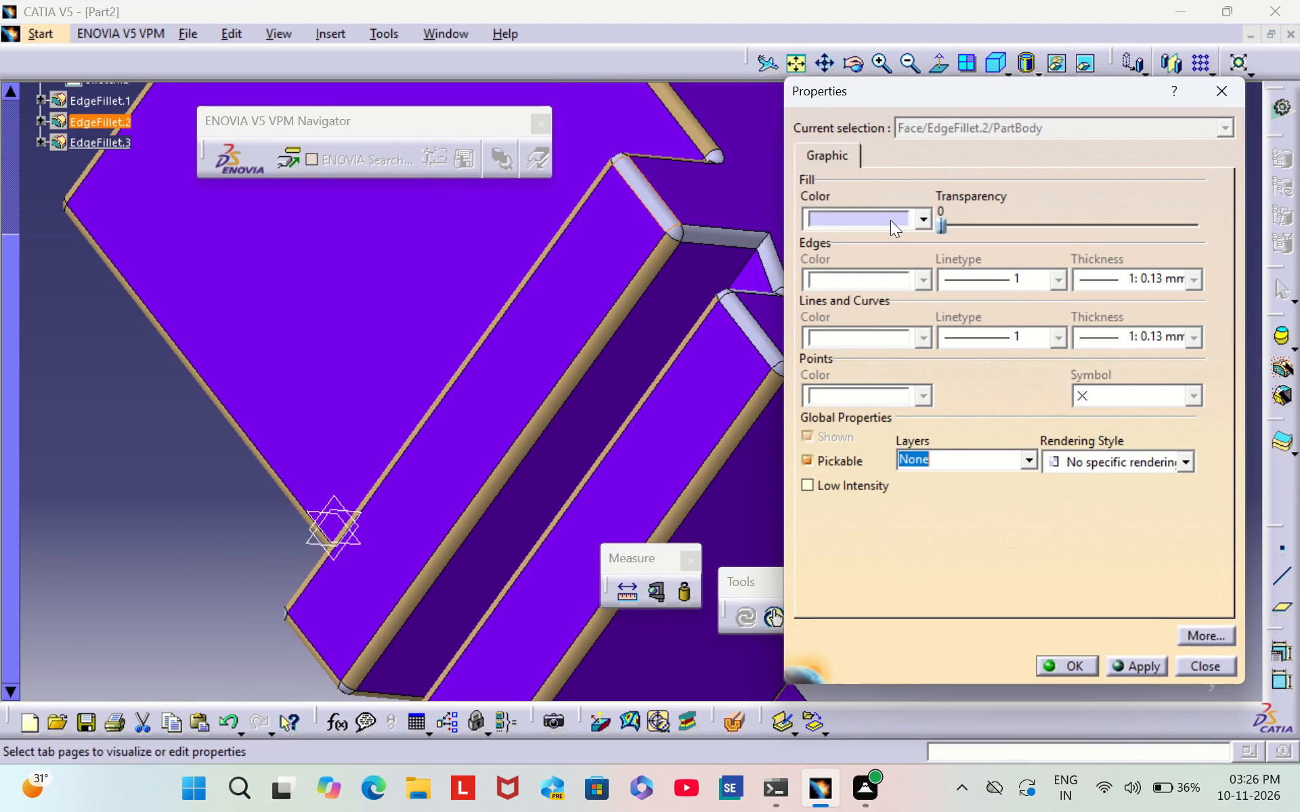
click(890, 220)
click(894, 486)
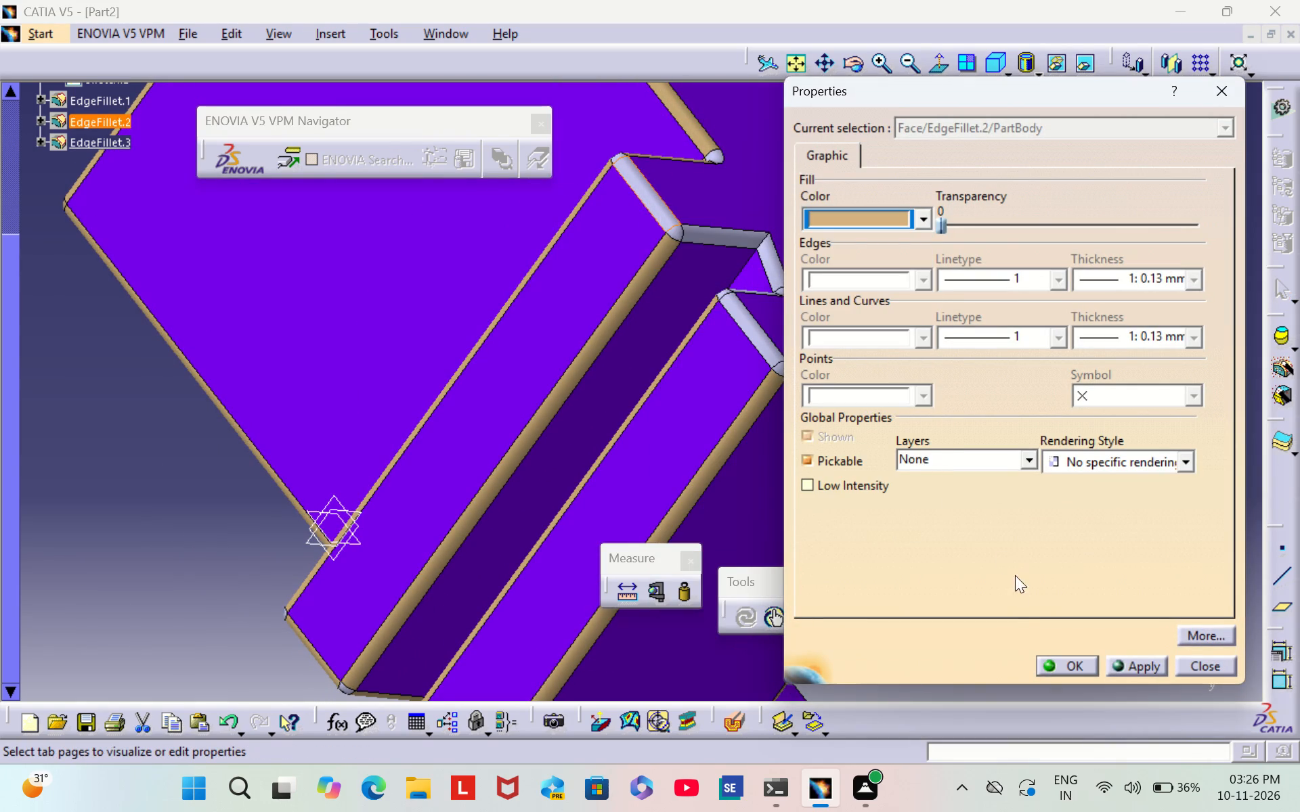
click(1067, 668)
click(947, 181)
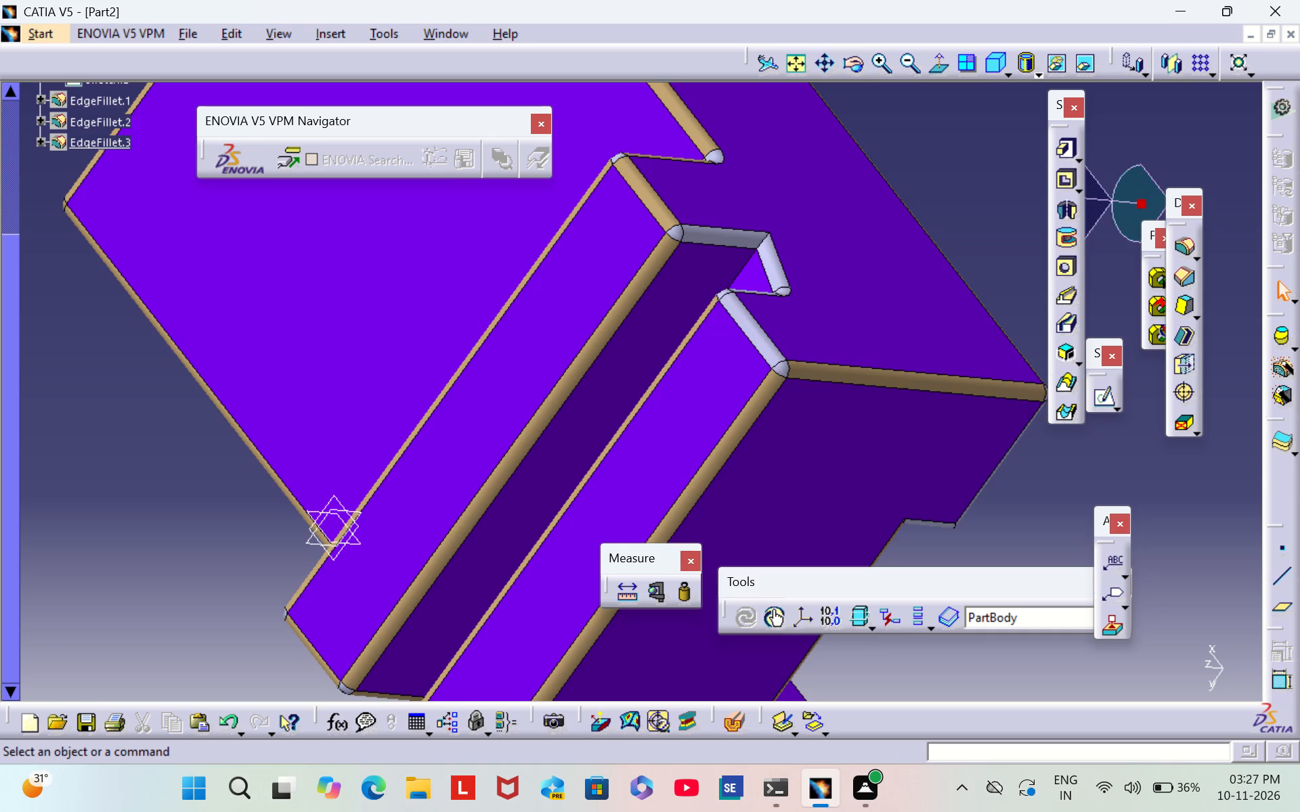
Set the fill color of the upright fillet face between the notch's wall nearer the low step and the negative-Y side face to tan.
middle_drag(938, 217, 555, 349)
right_drag(938, 215, 555, 349)
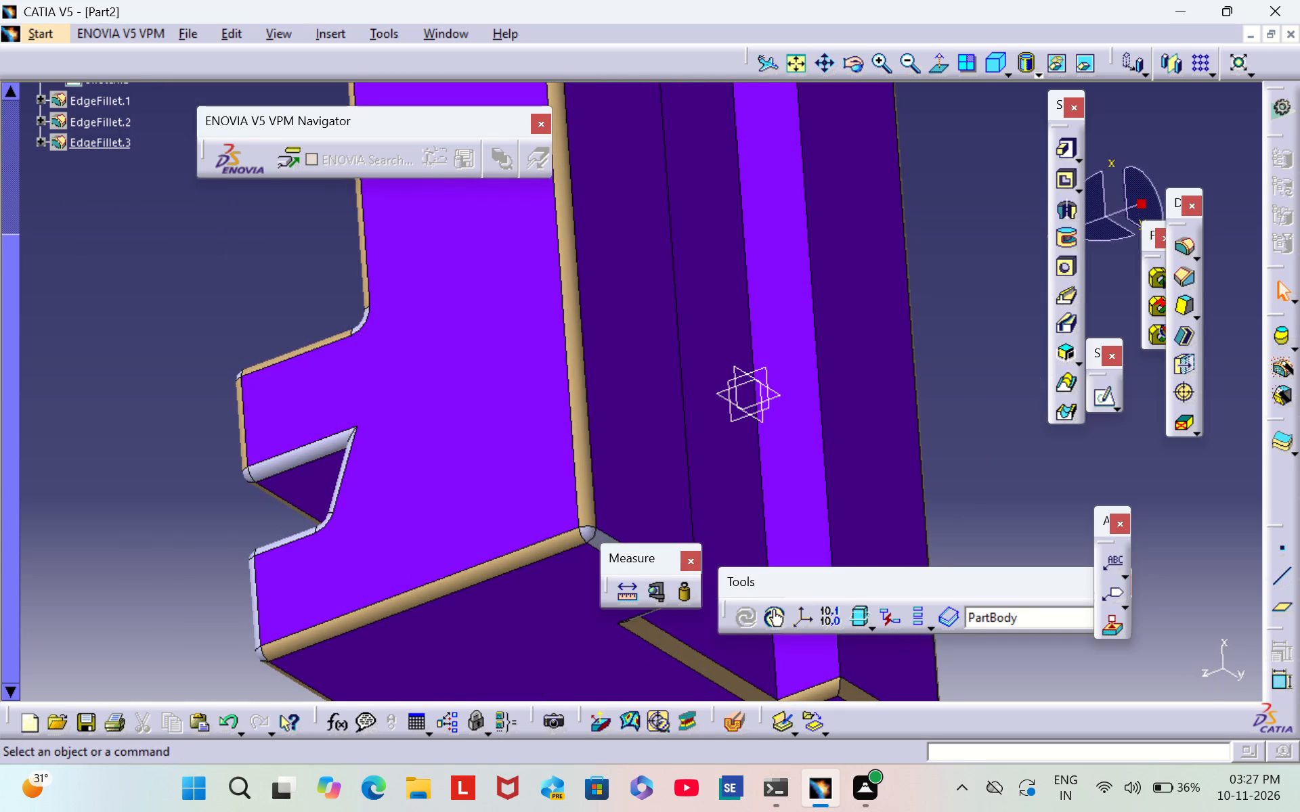
middle_drag(66, 406, 772, 186)
scroll(70, 406, down, 1)
right_drag(71, 406, 772, 186)
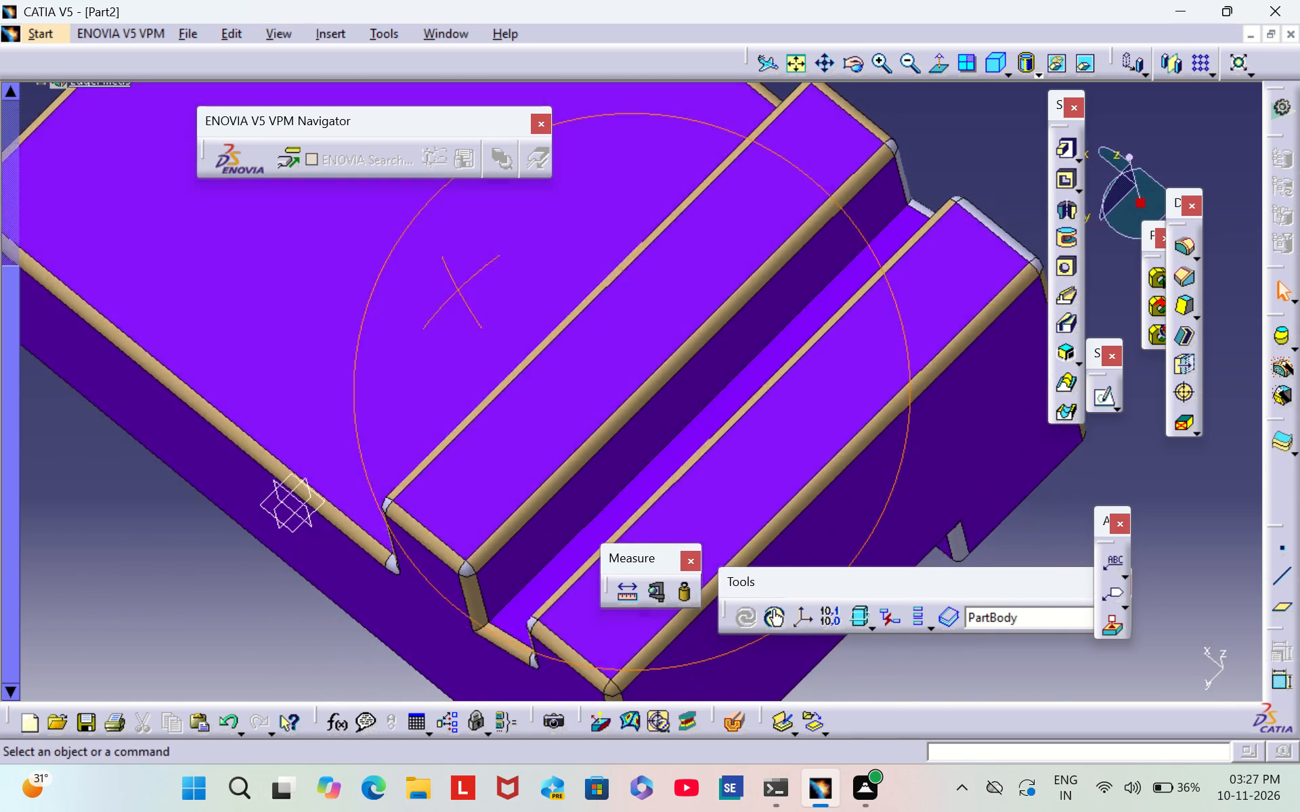
middle_drag(772, 186, 627, 273)
right_drag(772, 186, 627, 273)
scroll(626, 274, up, 1)
right_click(695, 269)
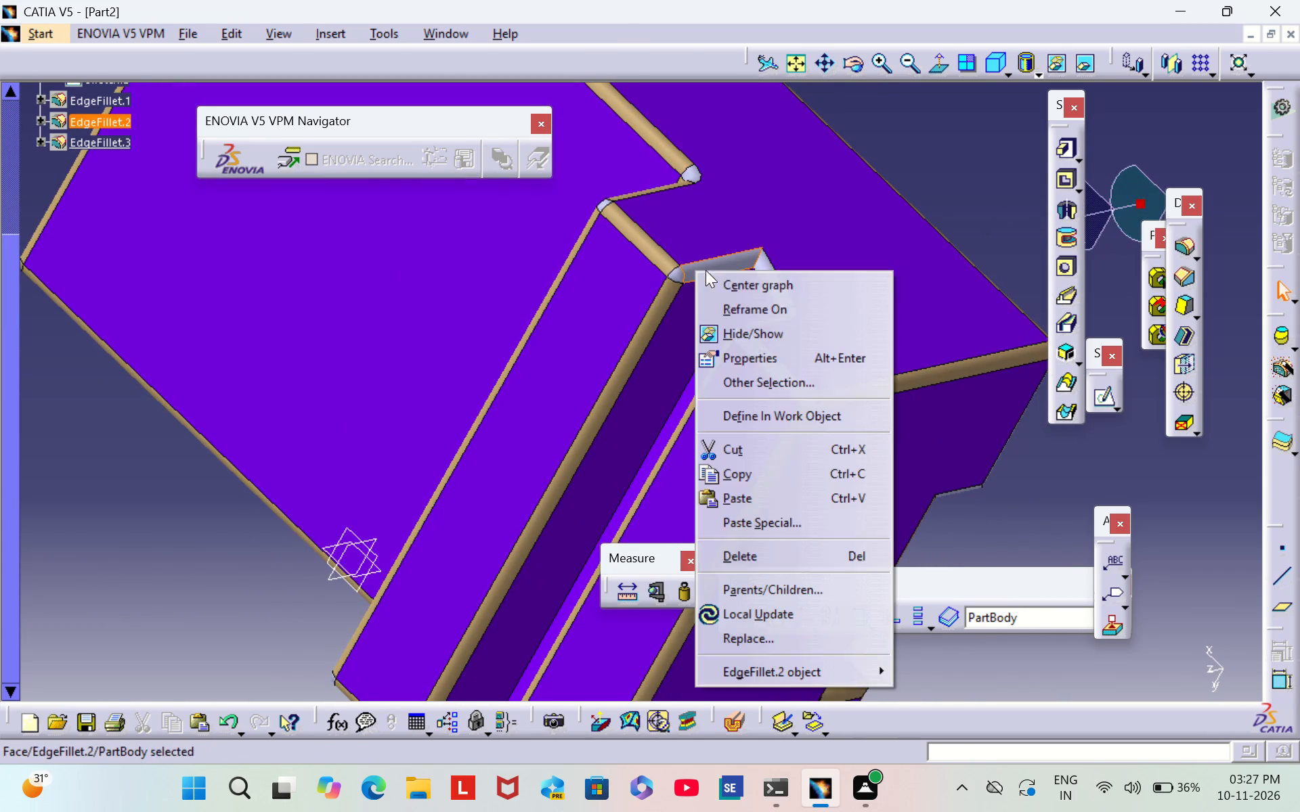
click(844, 355)
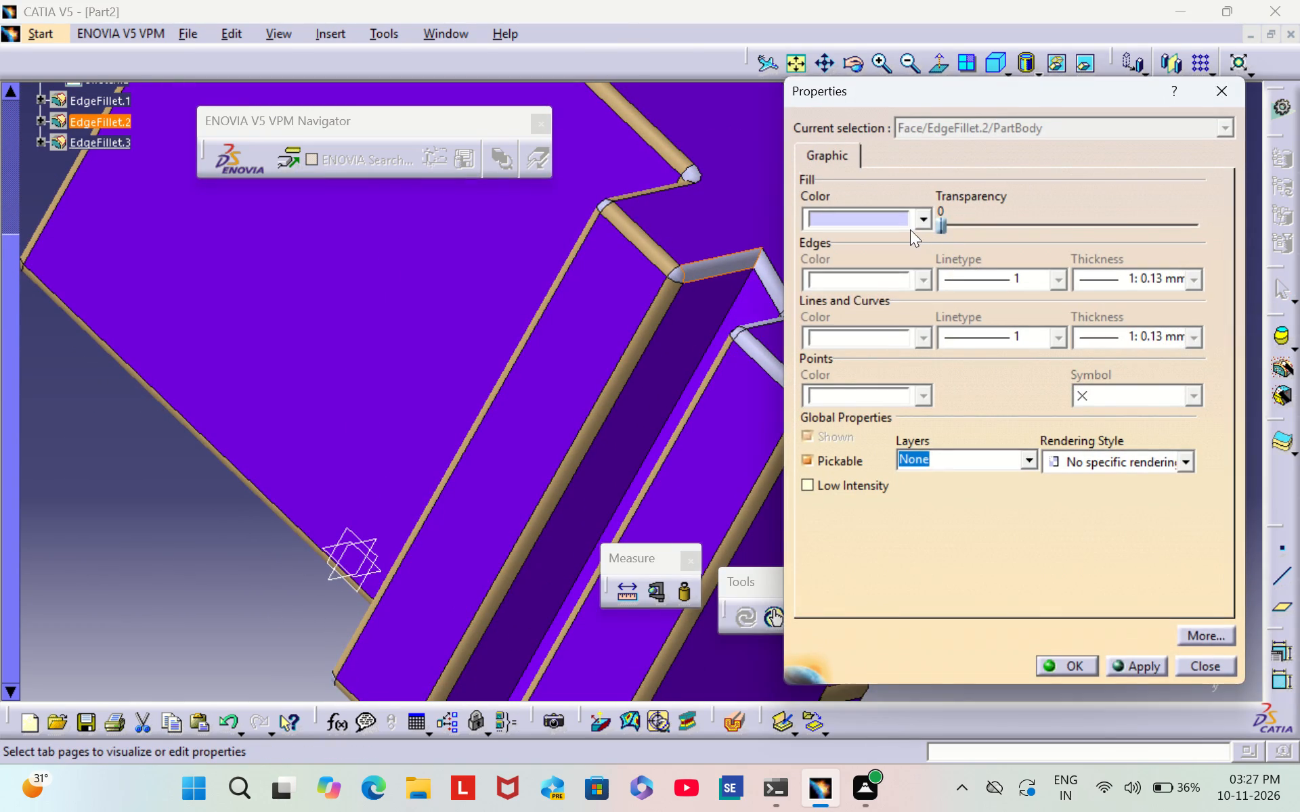
click(910, 229)
click(872, 494)
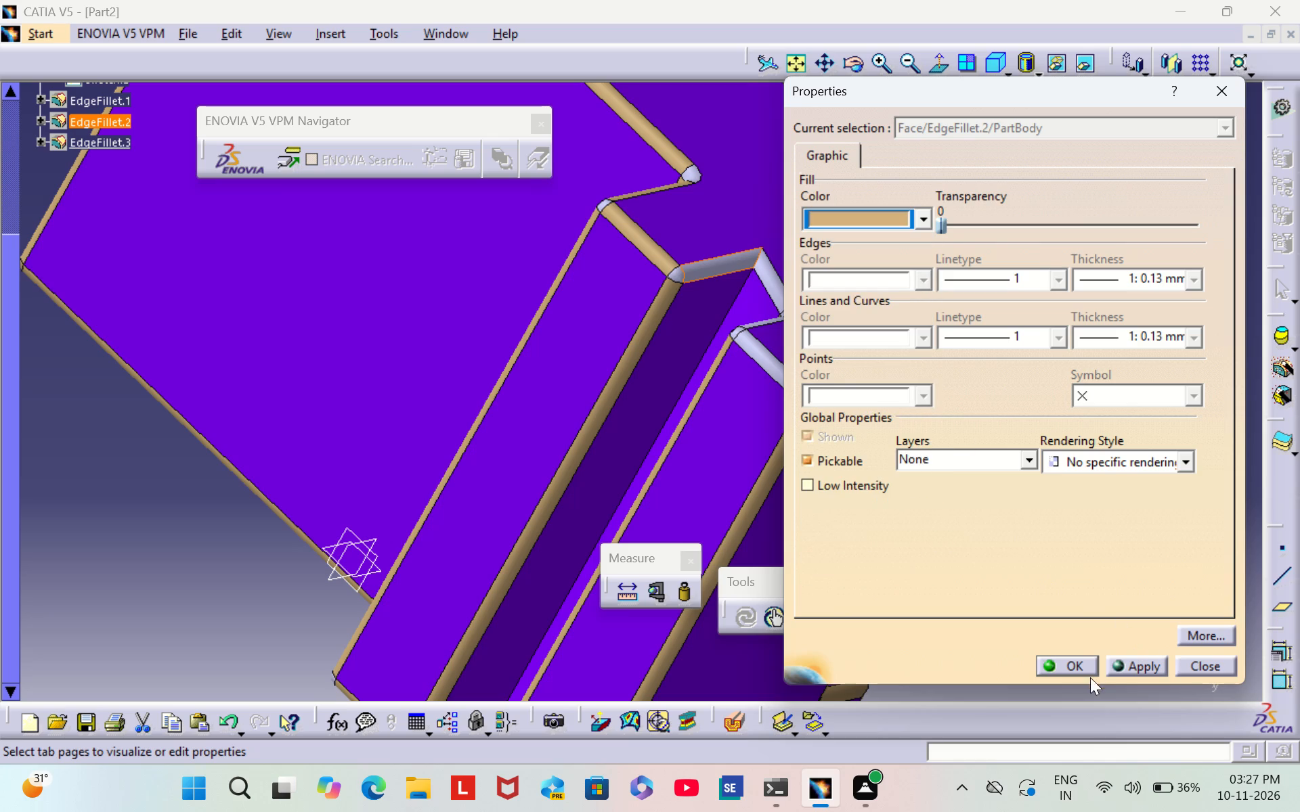
click(1077, 667)
click(903, 171)
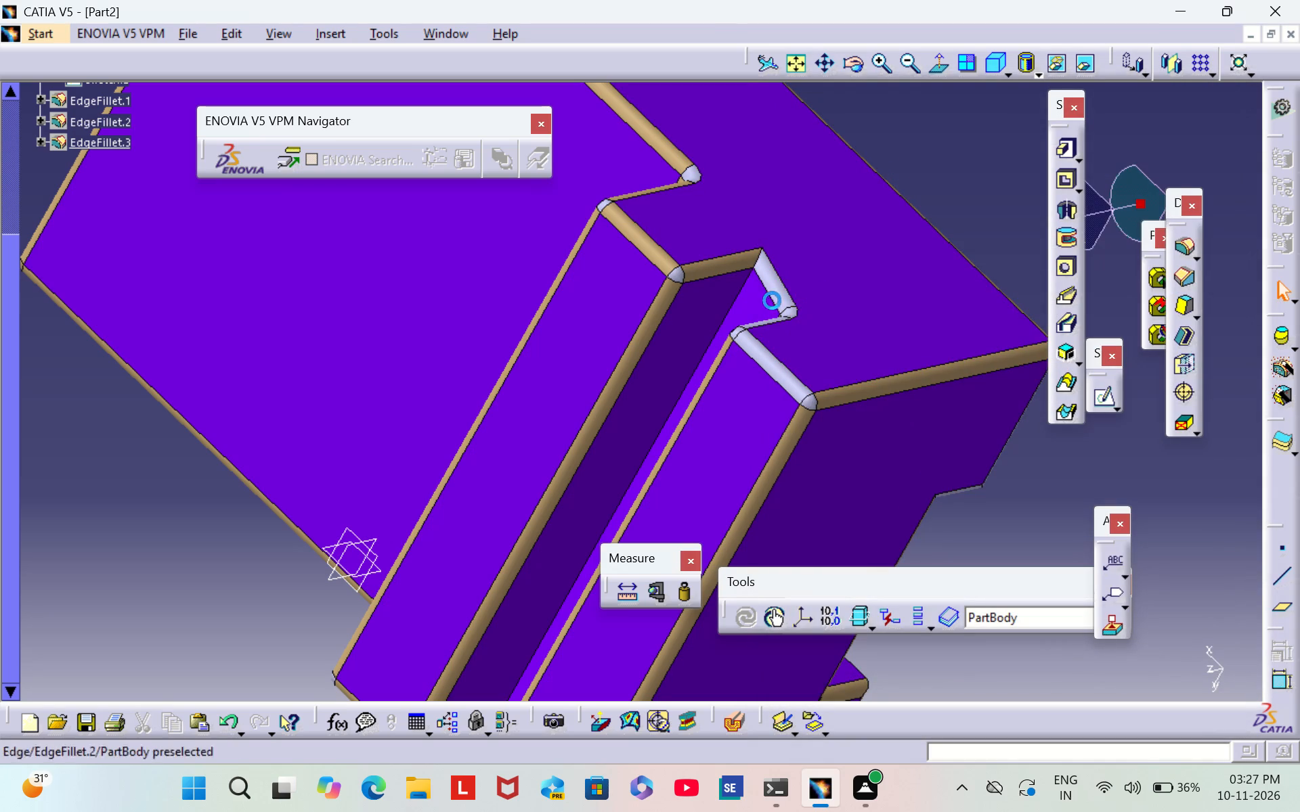
Set the fill color of the fillet face between the notch's floor and the negative-Y side face to tan.
right_click(766, 278)
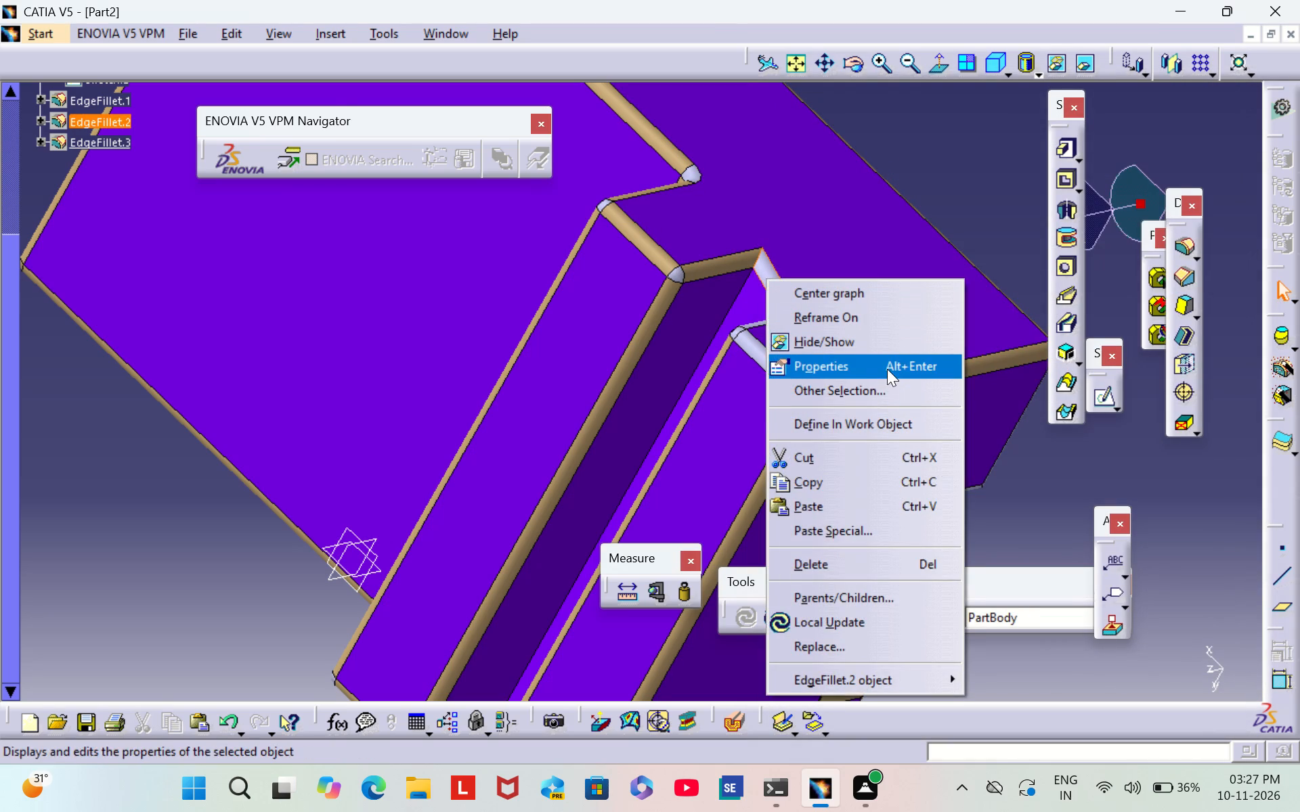
click(887, 369)
click(928, 225)
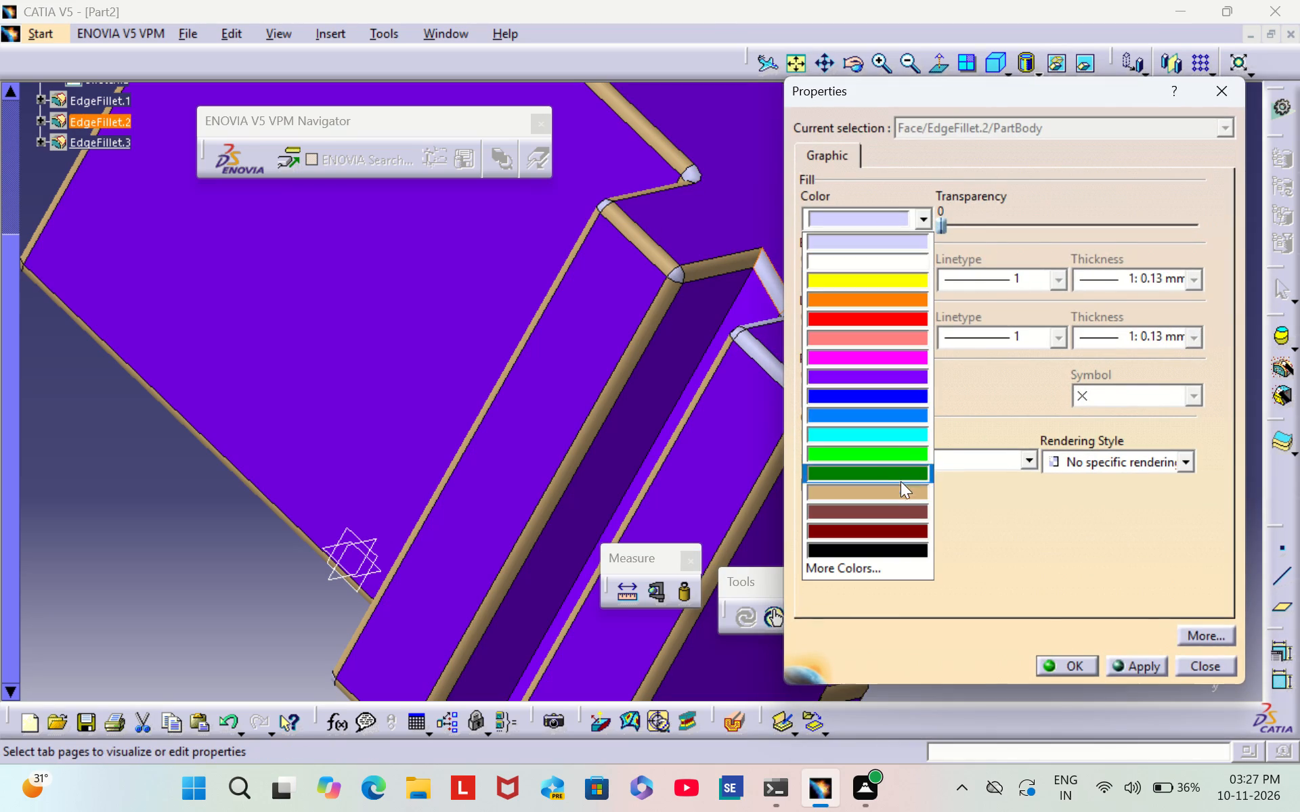
click(901, 495)
click(1068, 669)
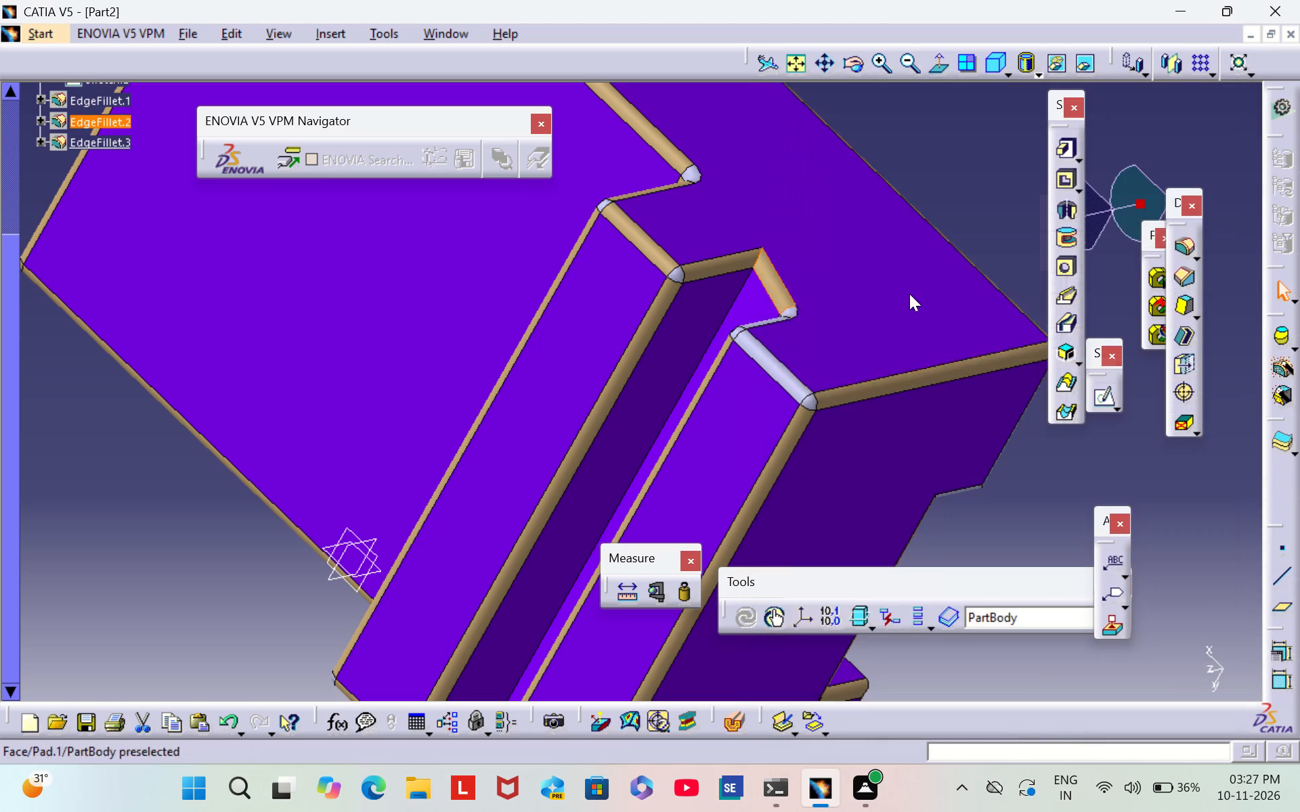
click(930, 158)
Set the fill color of the upright fillet face between the notch's wall farther from the low step and the negative-Y side face to tan.
scroll(227, 522, down, 1)
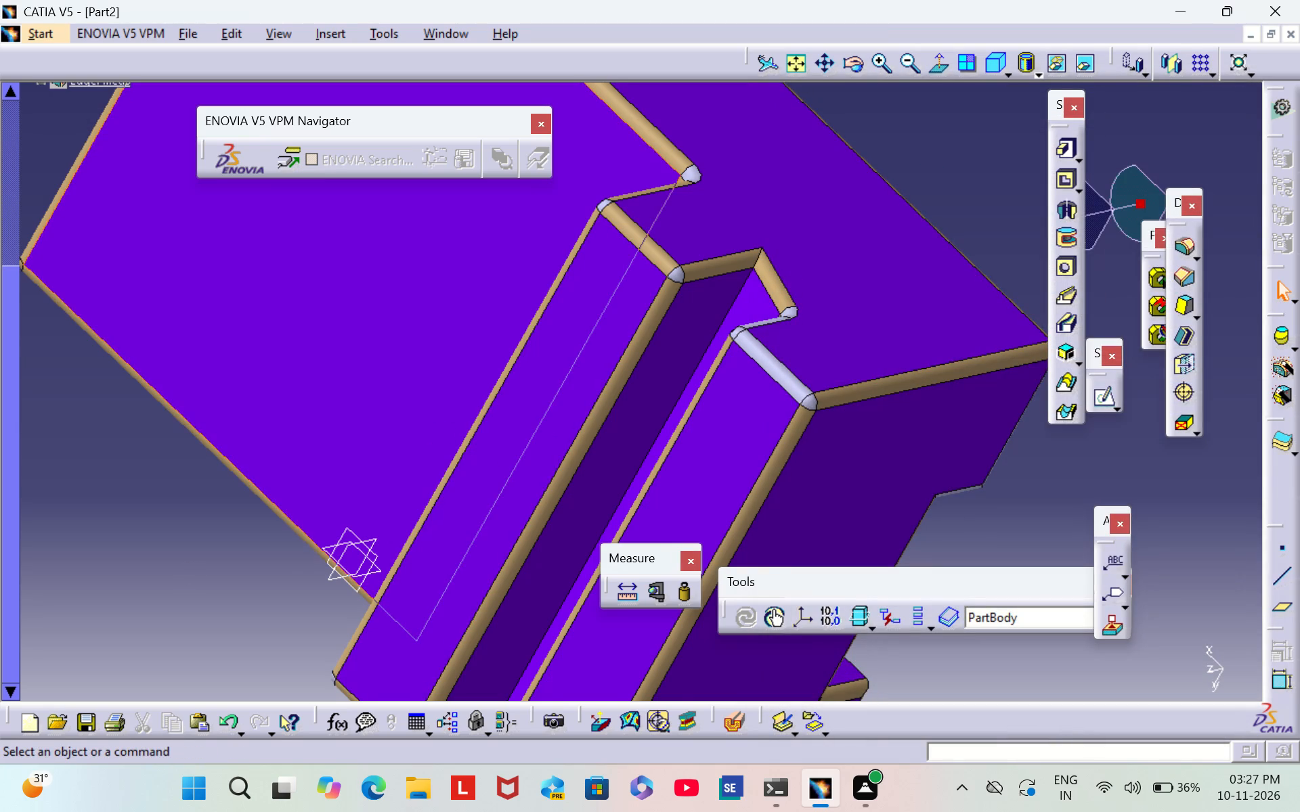
middle_drag(387, 382, 625, 418)
right_drag(386, 387, 625, 418)
middle_drag(963, 170, 961, 177)
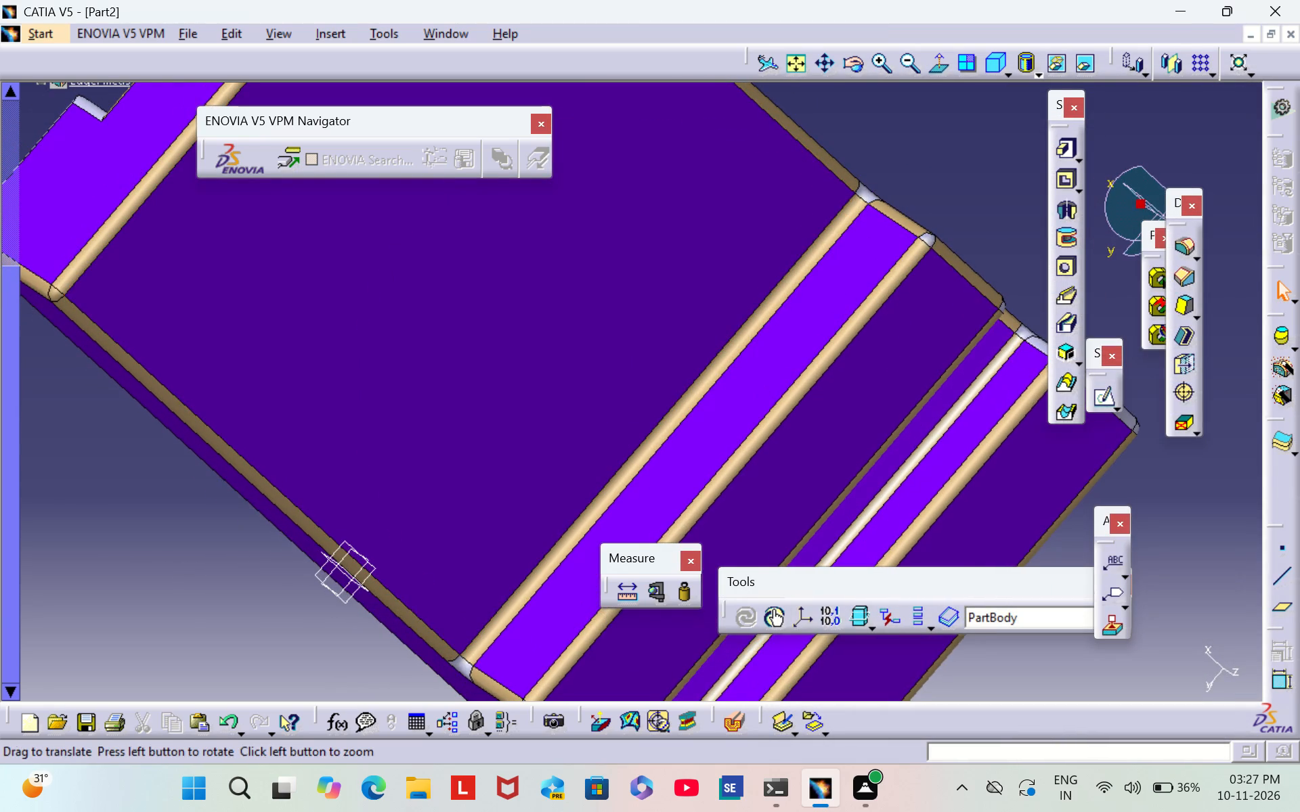
middle_drag(961, 177, 867, 228)
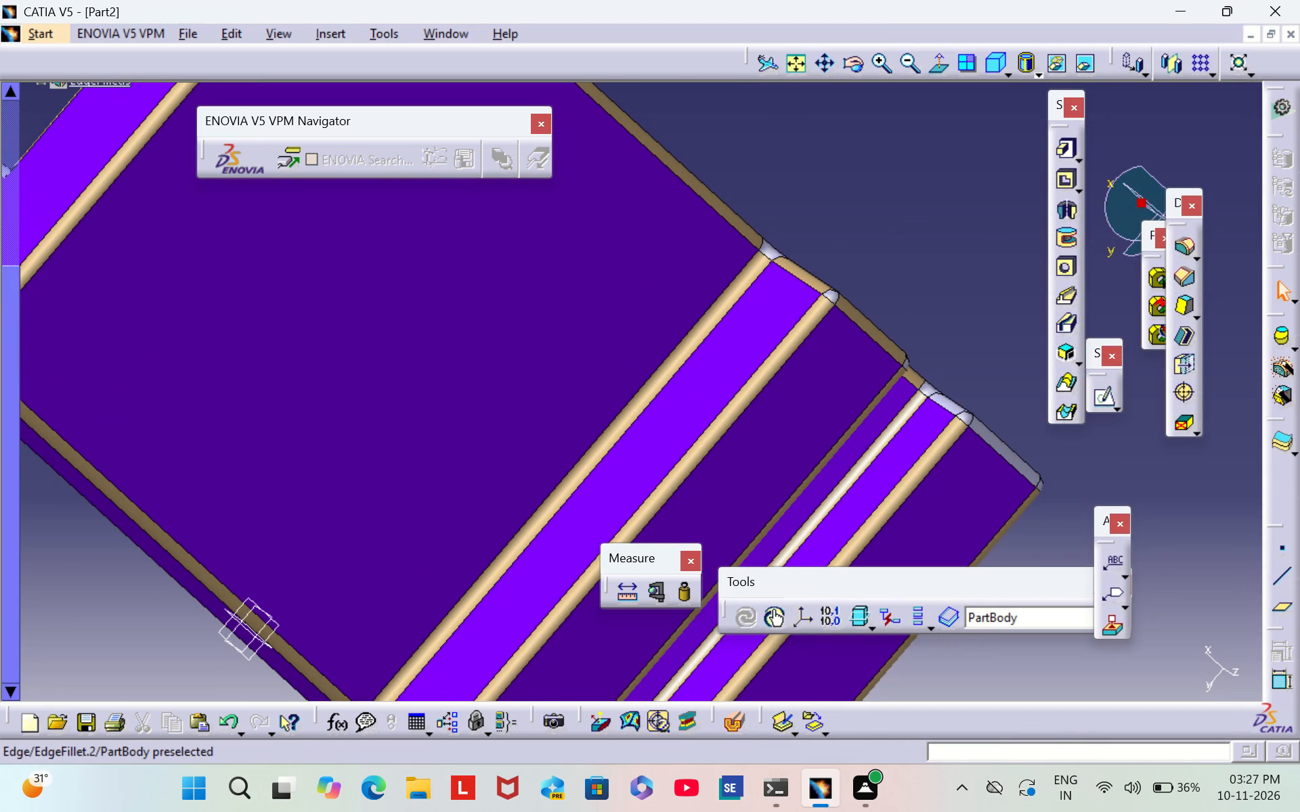
scroll(947, 333, down, 1)
middle_drag(947, 332, 838, 388)
right_drag(947, 332, 837, 388)
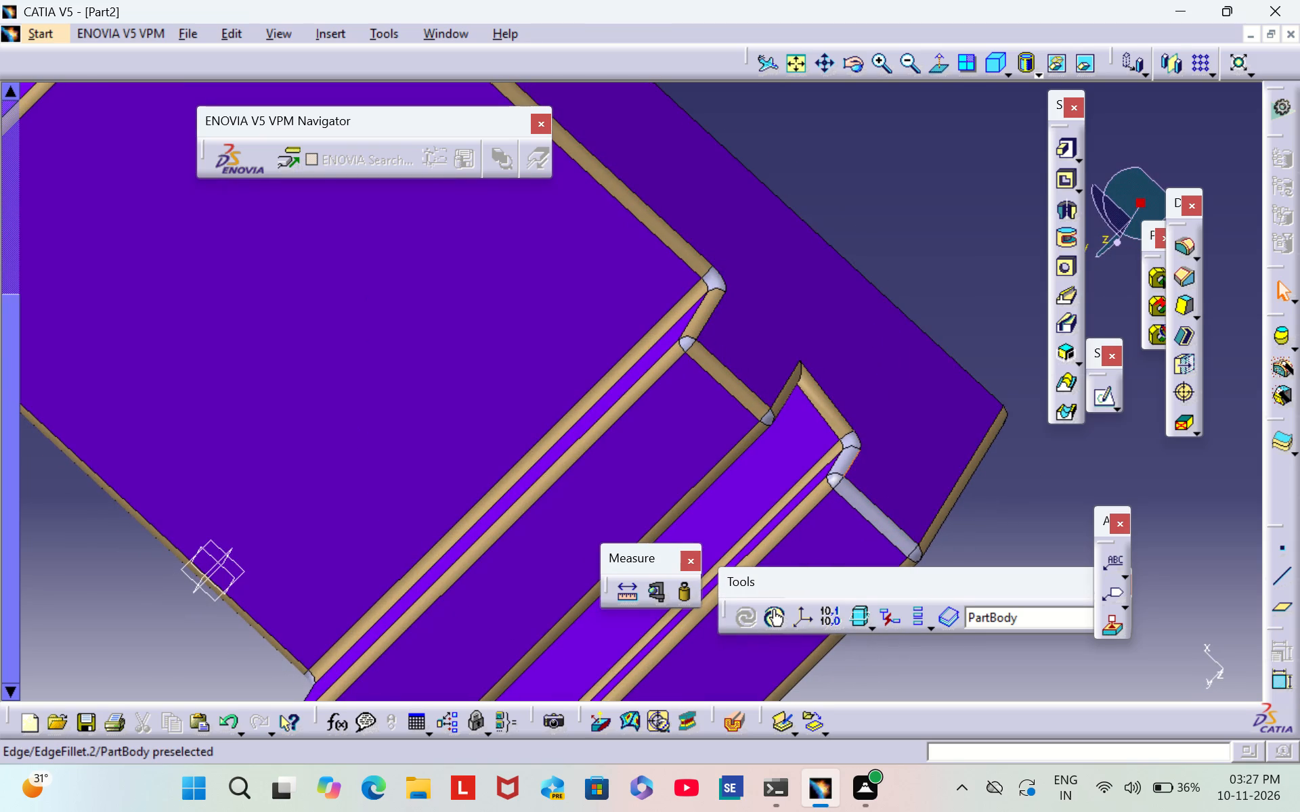
right_click(842, 460)
click(955, 127)
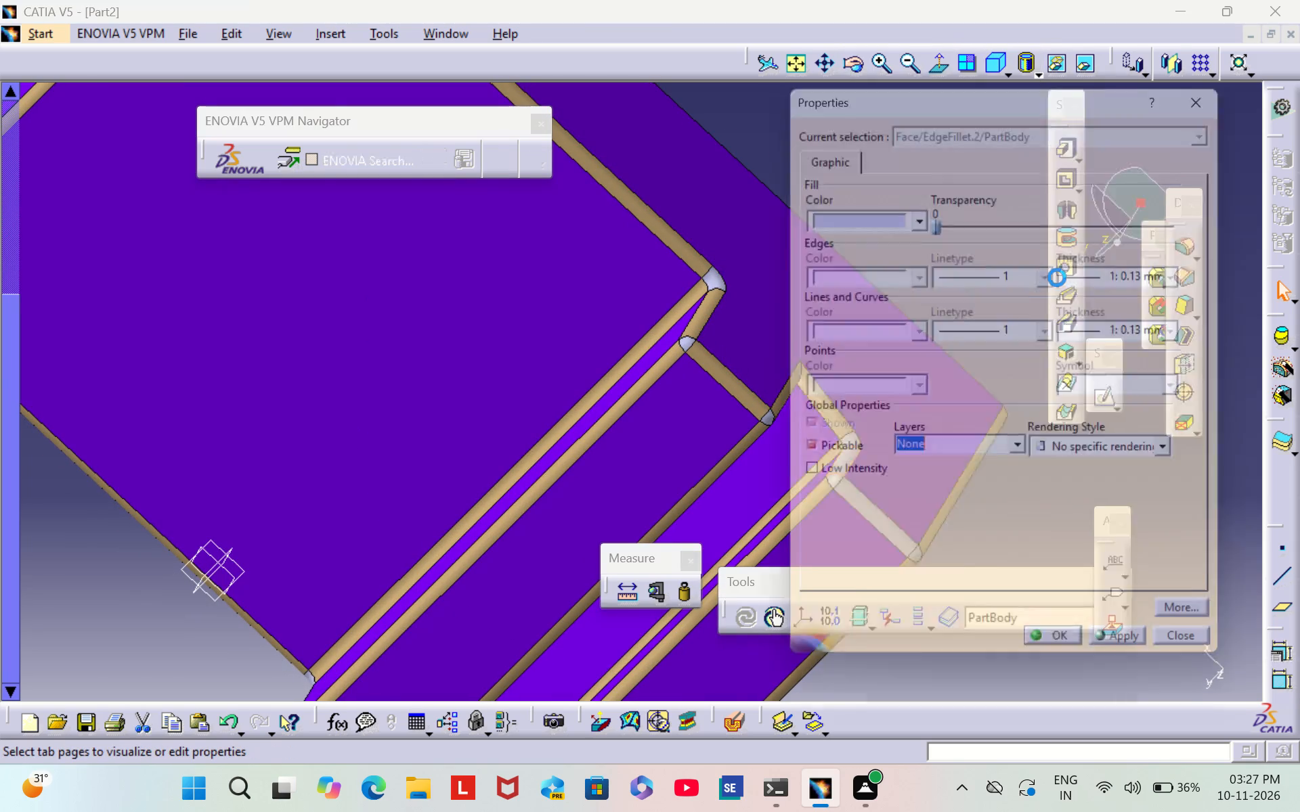
click(886, 212)
click(894, 507)
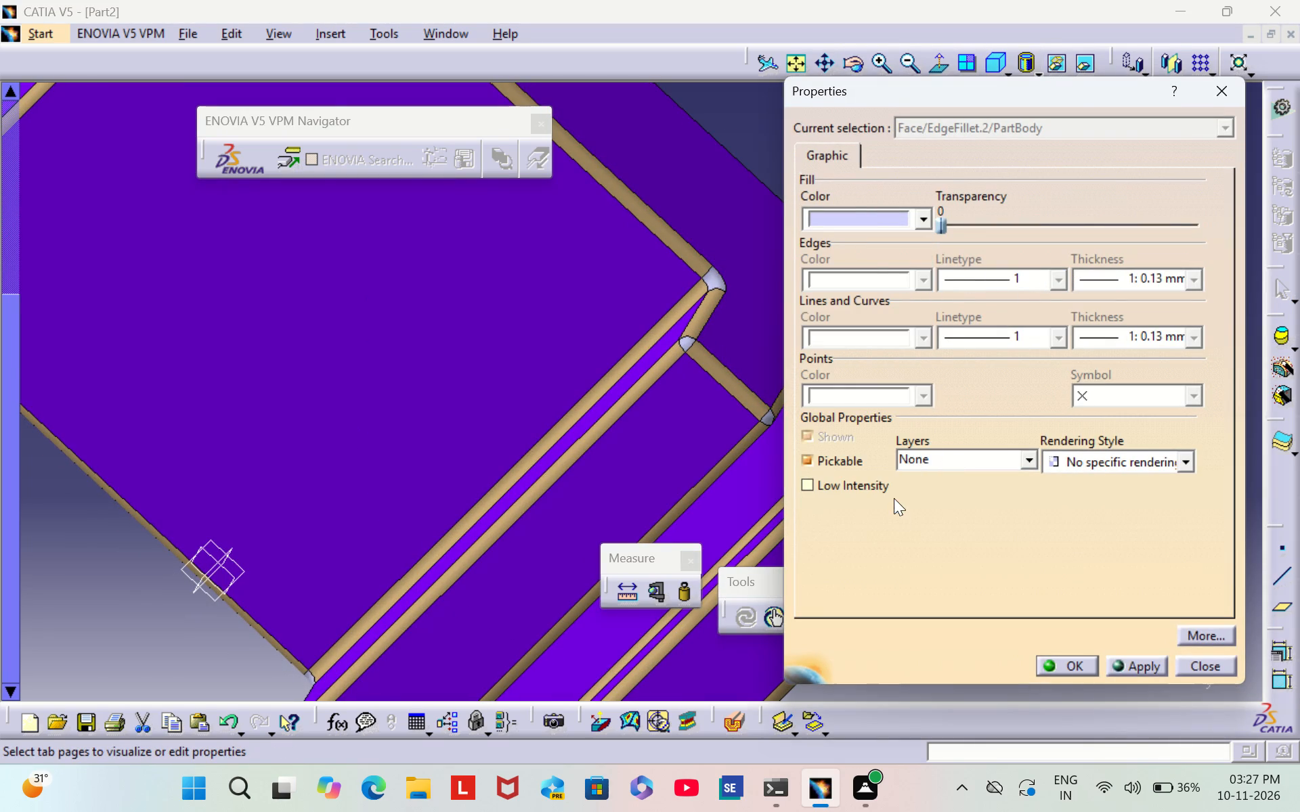
click(853, 213)
click(922, 485)
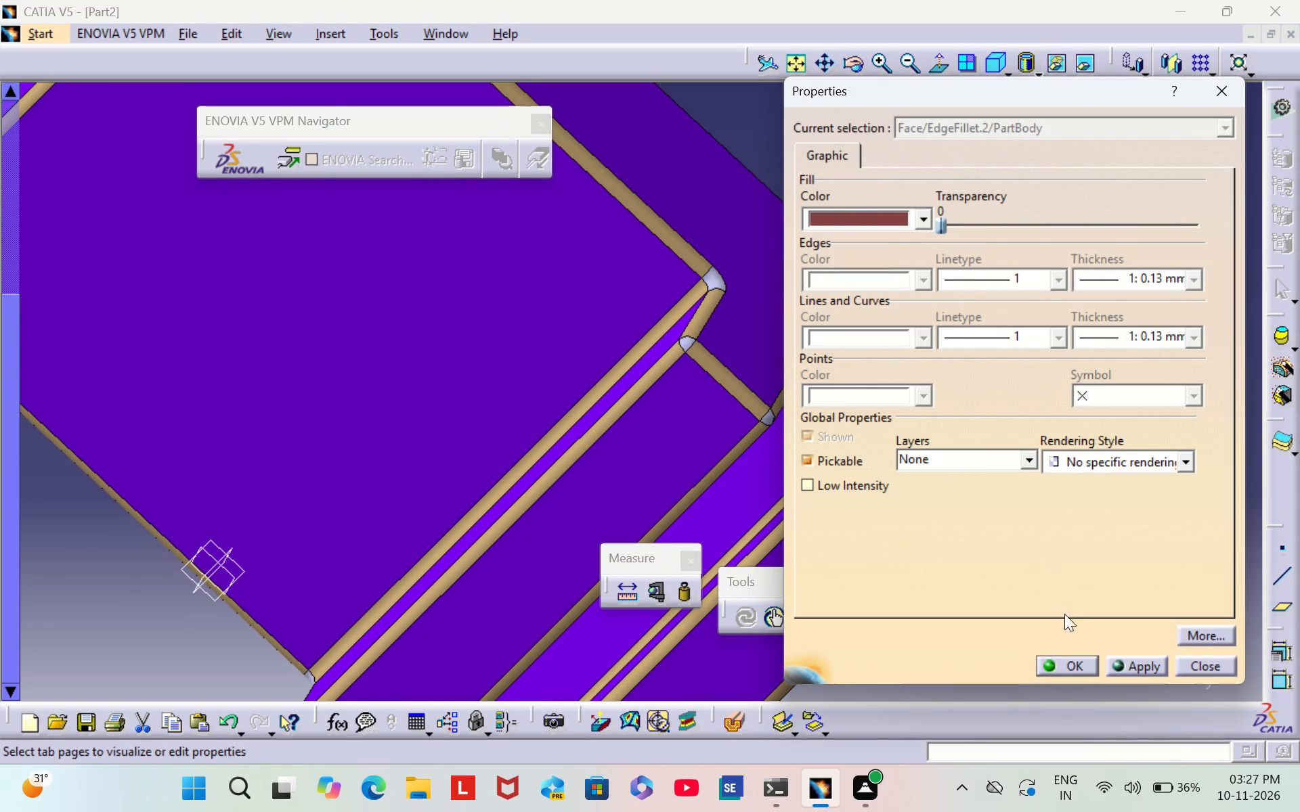
click(1063, 663)
click(844, 164)
Set the fill color of the negative-Y side fillet face along the top of the outer ridge beyond the notch to tan.
scroll(867, 182, down, 1)
middle_drag(868, 182, 885, 178)
right_drag(869, 182, 885, 178)
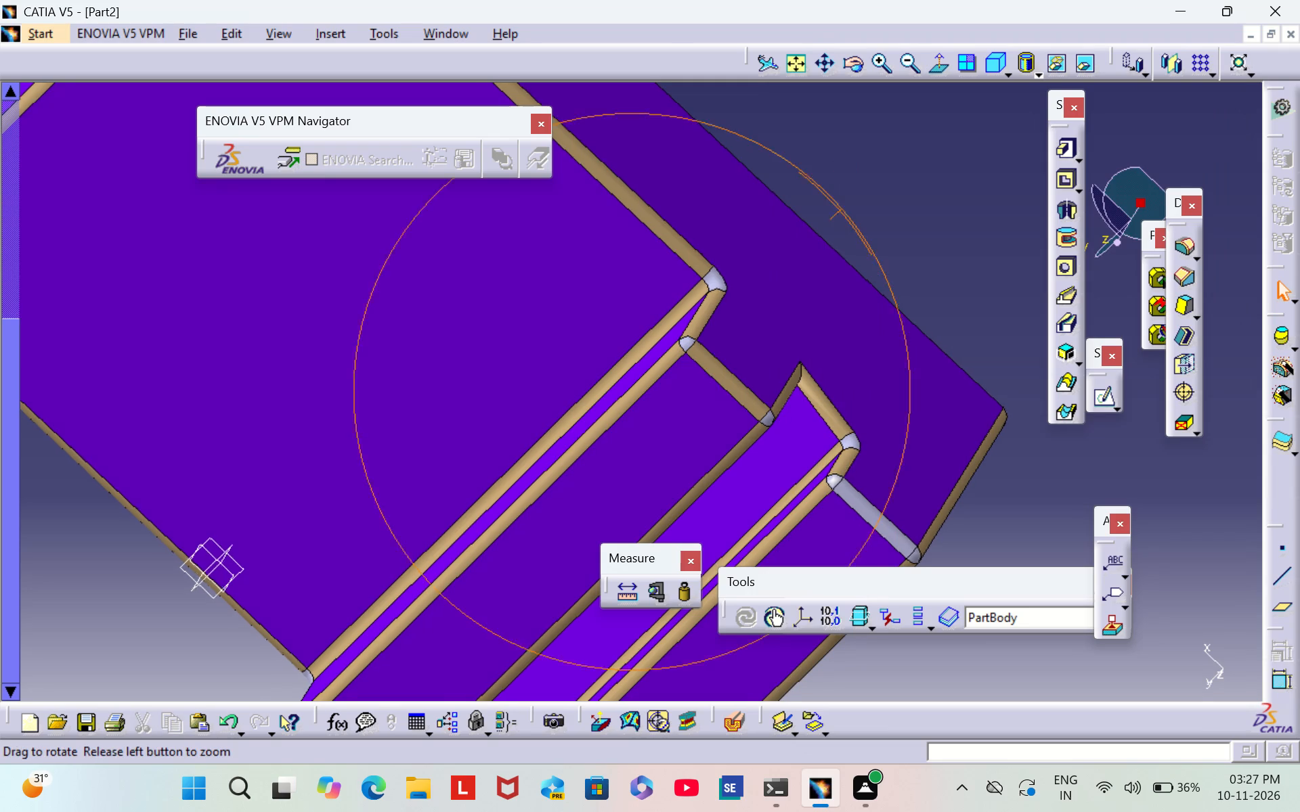
right_drag(885, 178, 949, 163)
middle_drag(885, 178, 949, 163)
scroll(931, 110, down, 1)
middle_drag(915, 31, 915, 13)
middle_drag(978, 298, 917, 0)
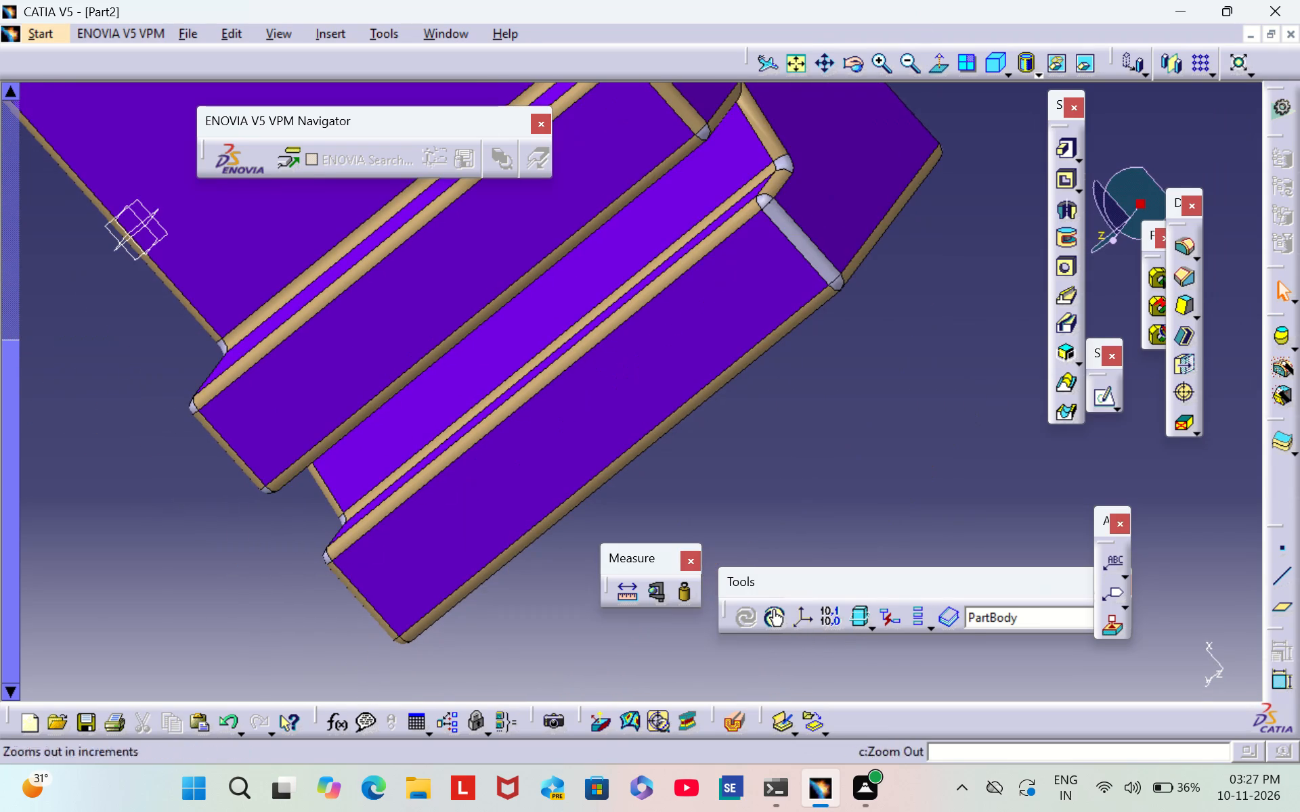
right_click(789, 230)
click(888, 320)
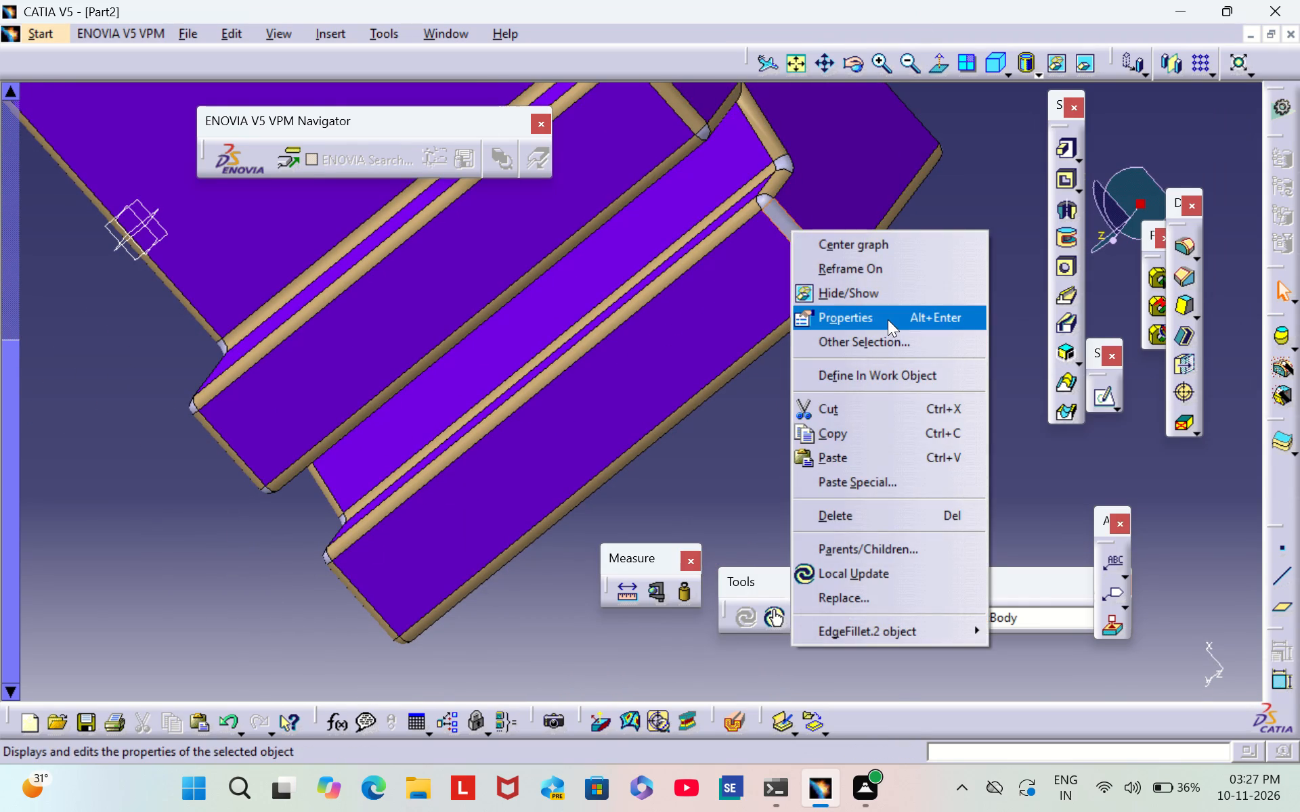
click(907, 222)
click(893, 496)
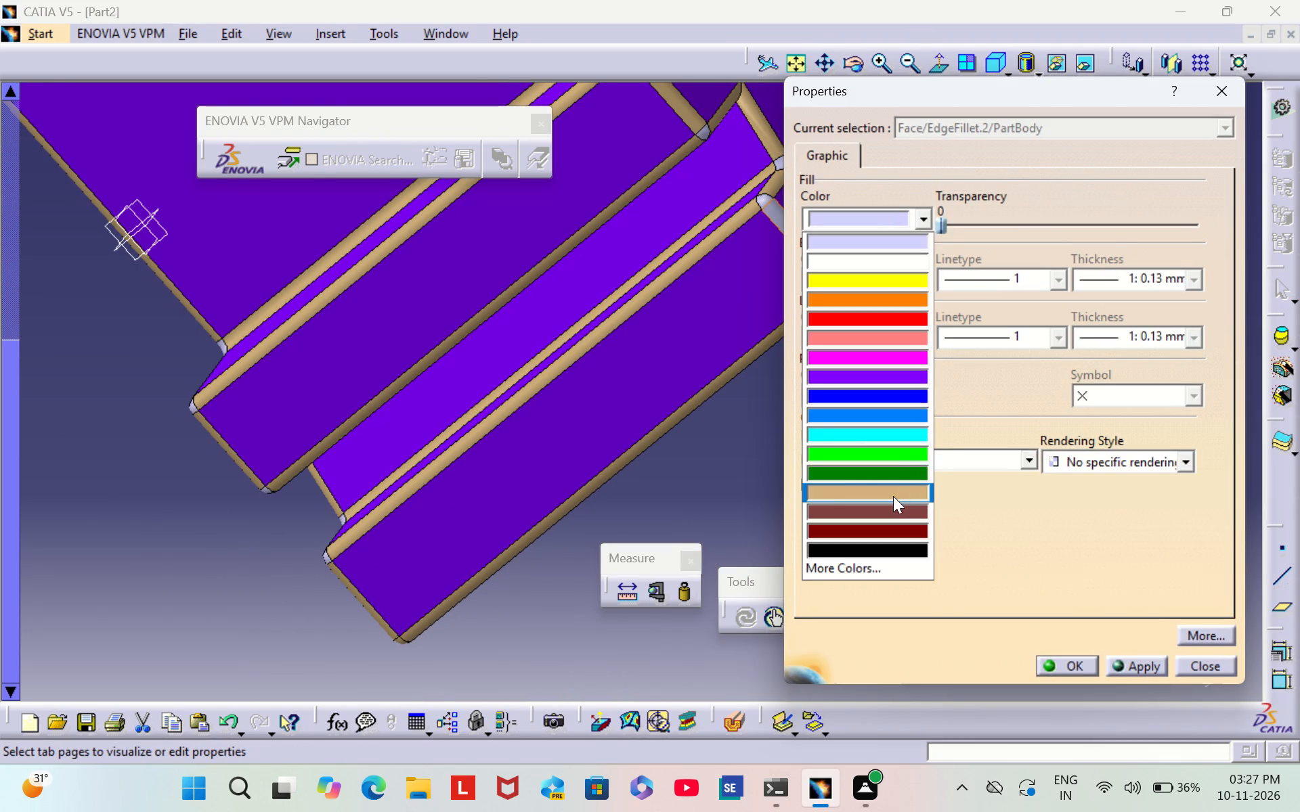
click(1059, 667)
click(903, 288)
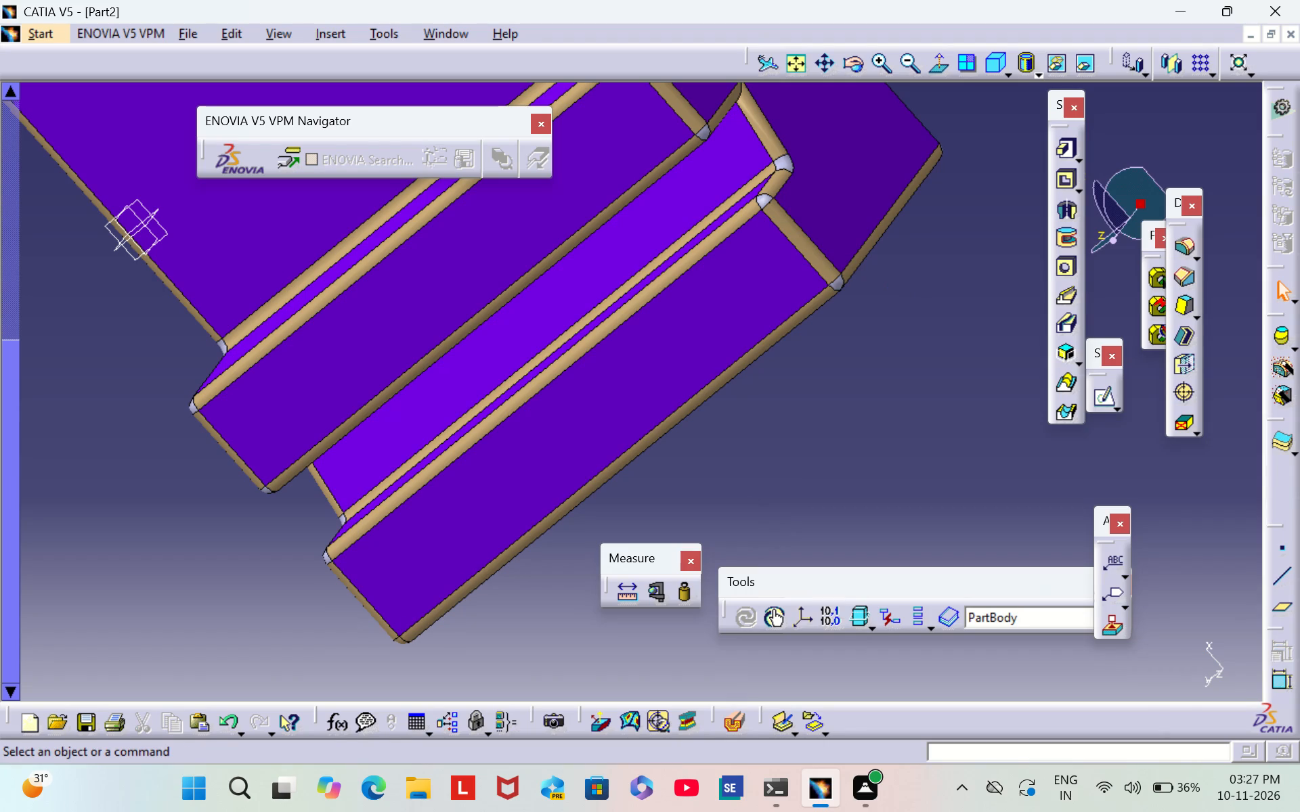
Set the fill color of the negative-Y side corner fillet face where the outer ridge's top meets the end face to tan.
right_click(836, 284)
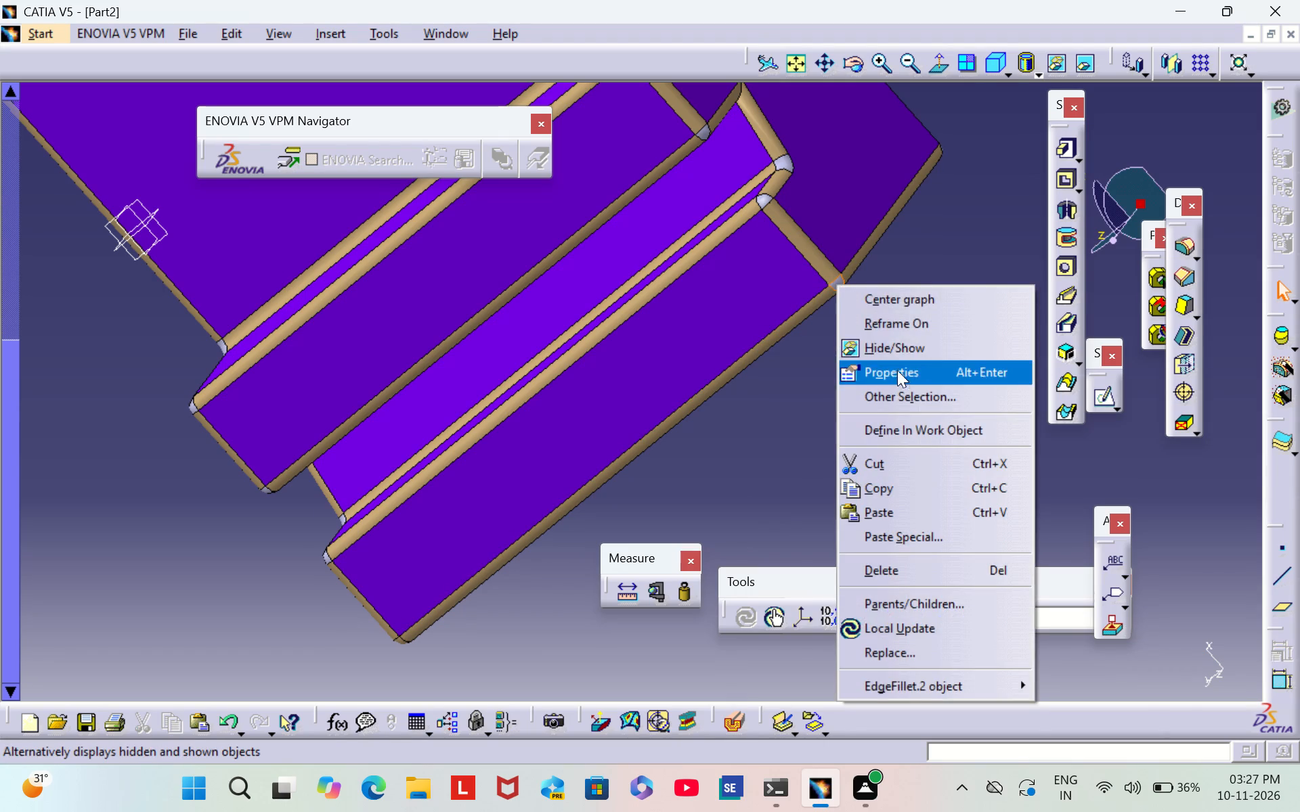
click(900, 376)
click(927, 223)
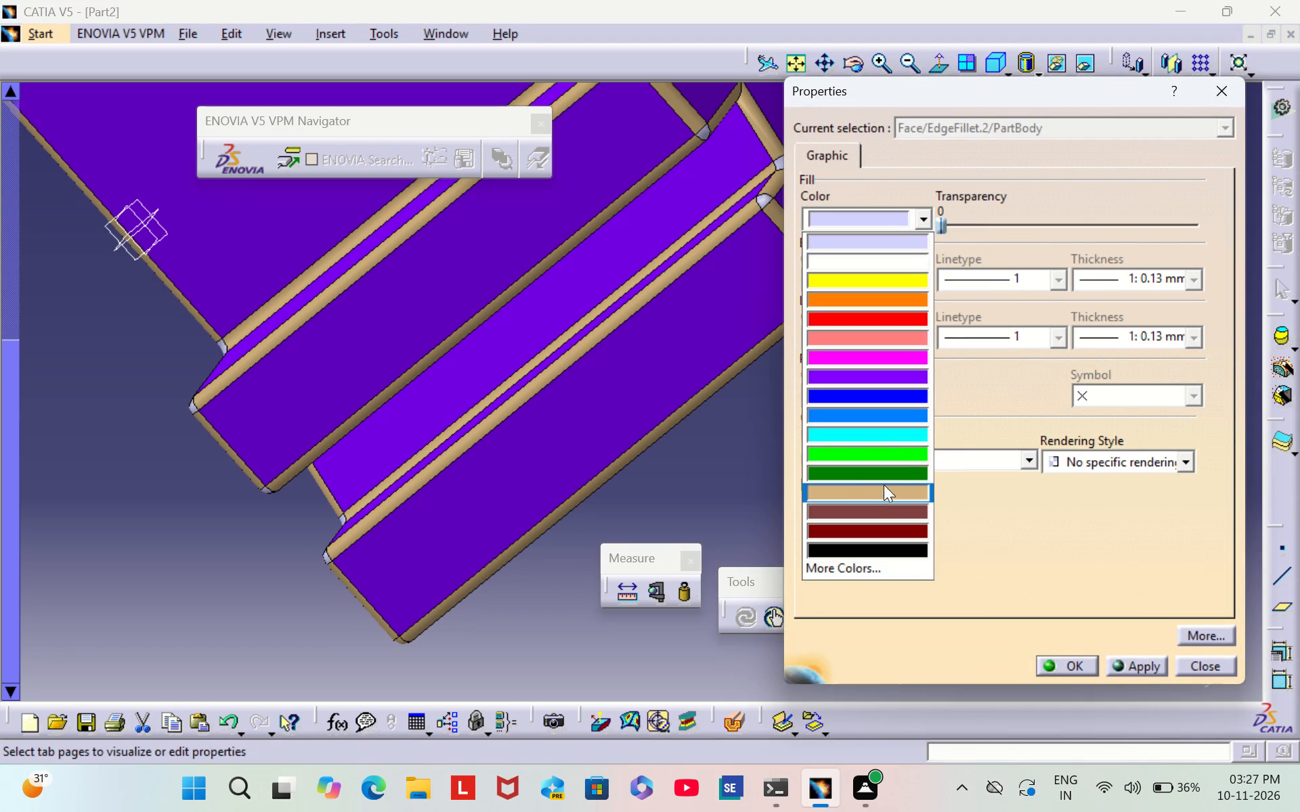
click(882, 491)
click(1057, 662)
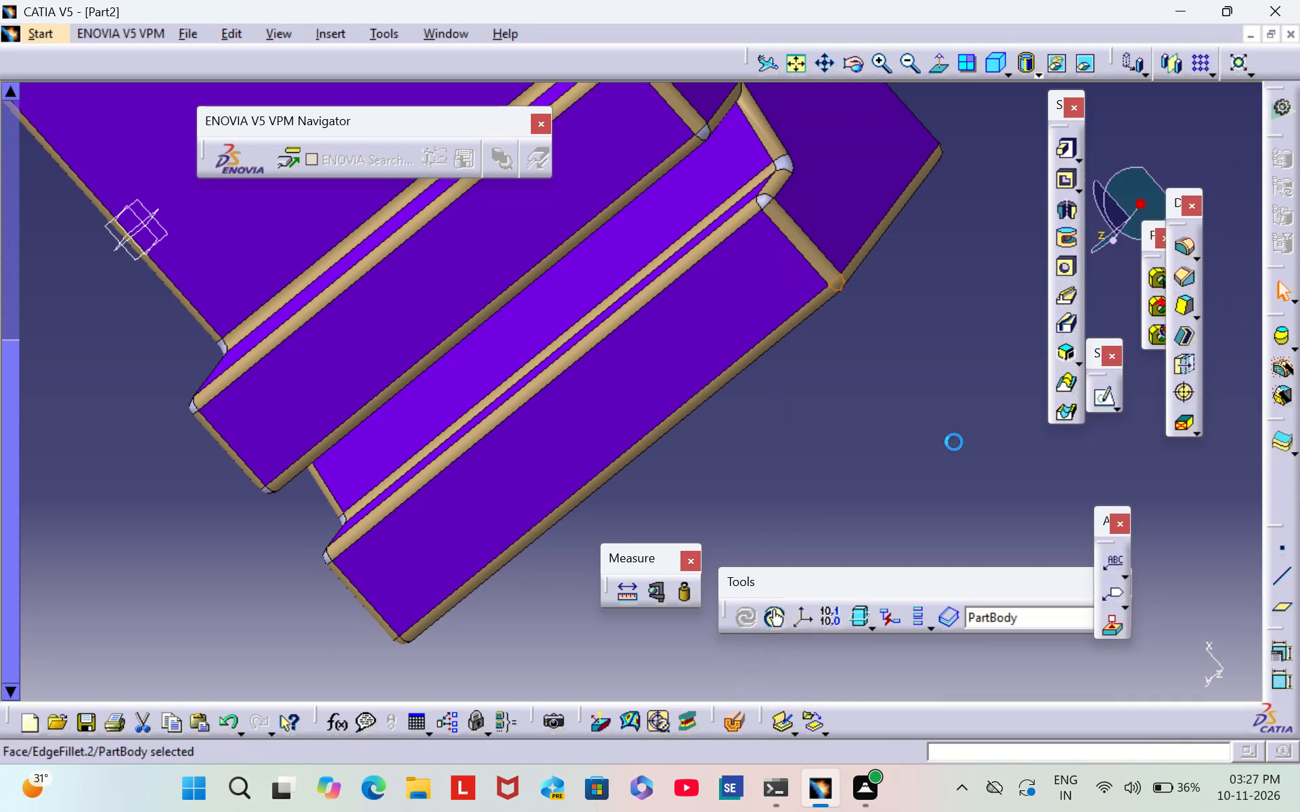
click(954, 442)
Set the fill color of the negative-Y side corner fillet face between the notch's floor and its wall farther from the low step to tan.
right_click(782, 161)
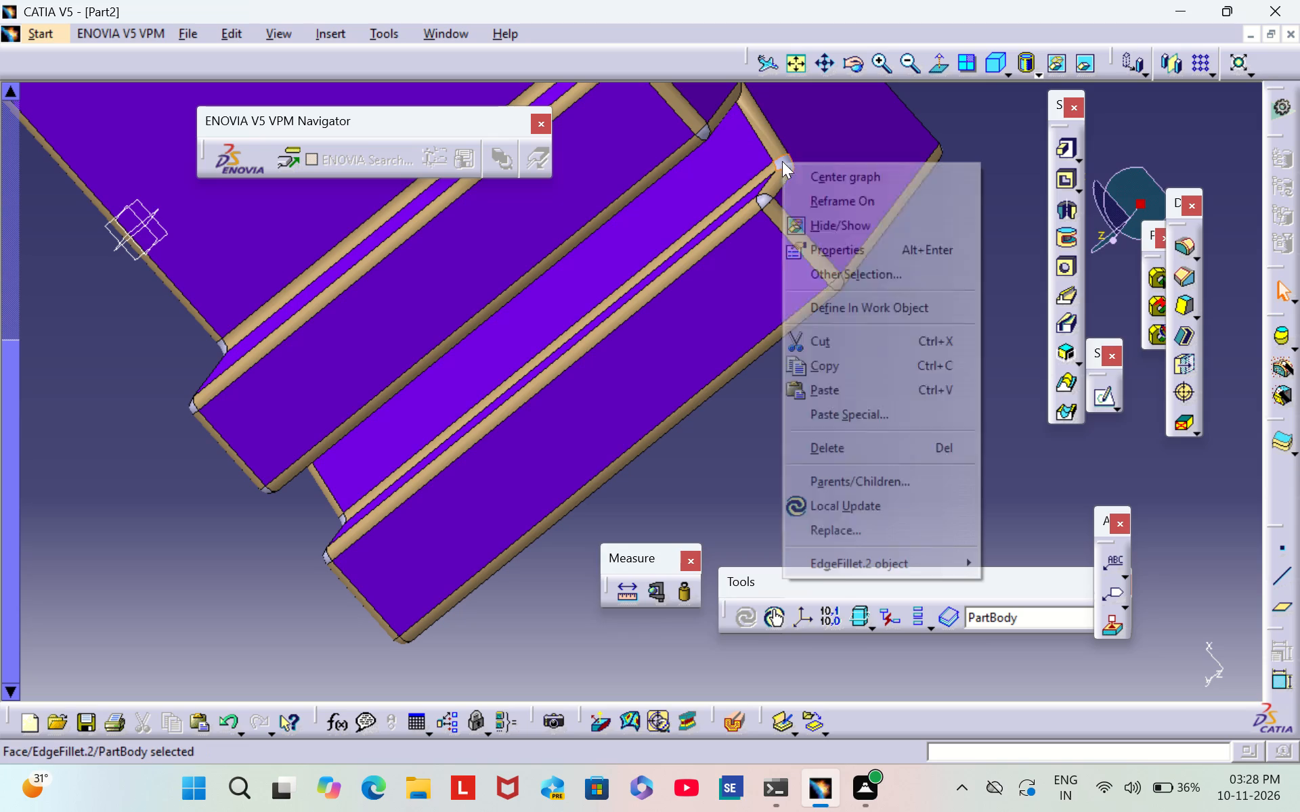
click(904, 246)
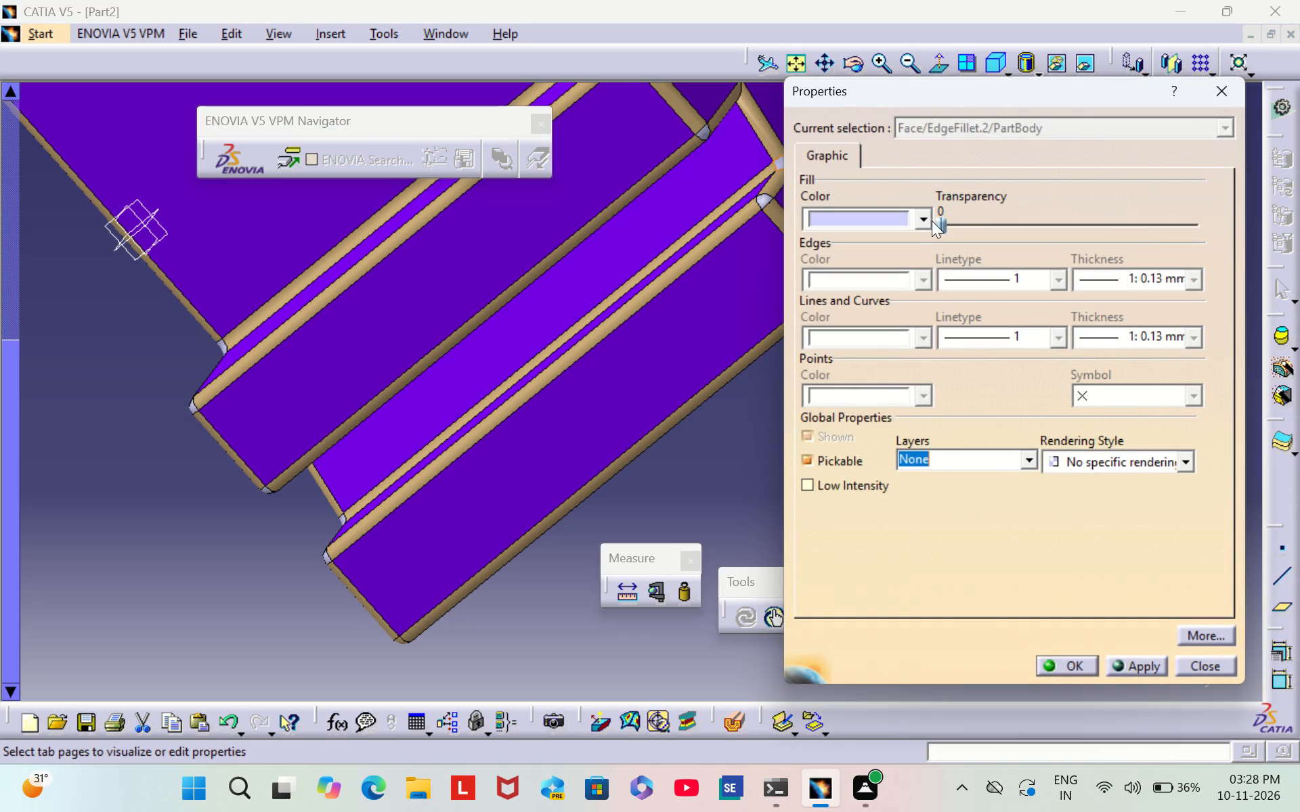
click(932, 221)
click(884, 497)
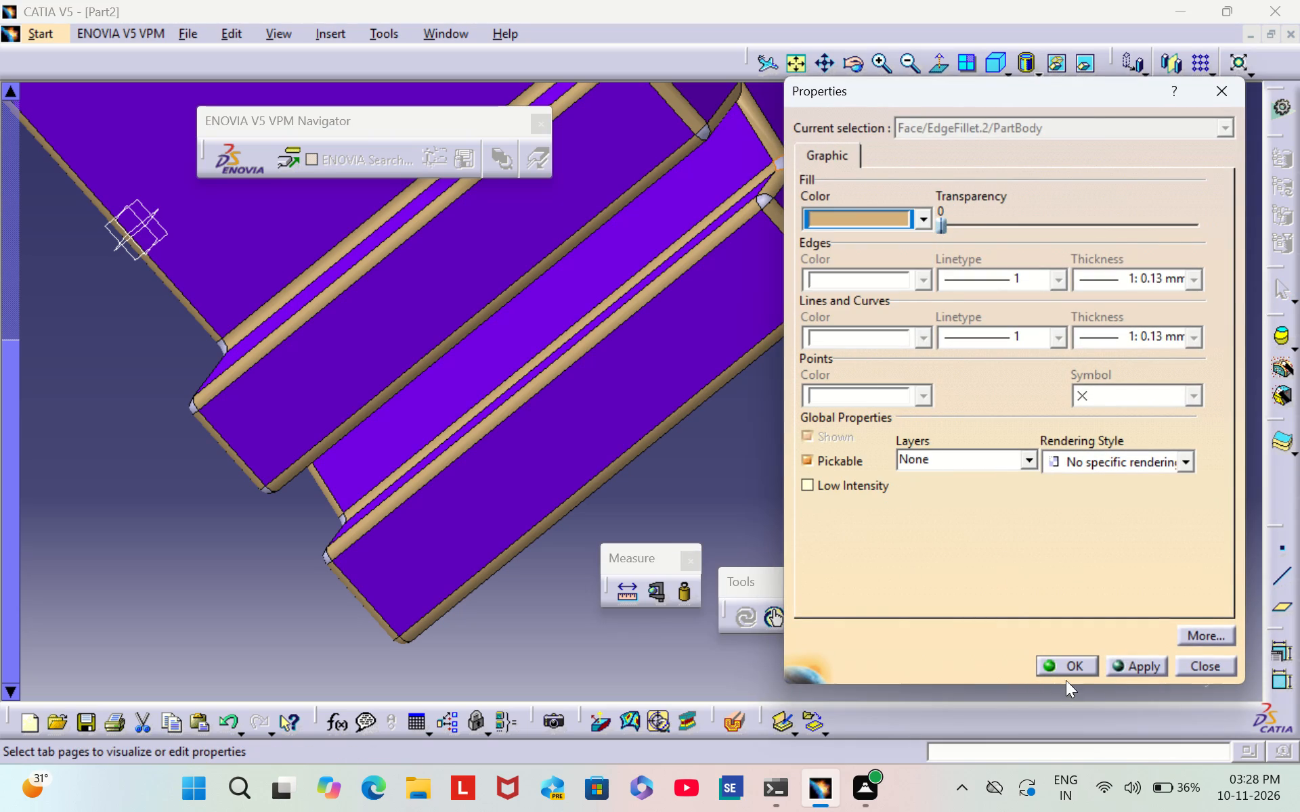
click(1068, 665)
click(1020, 436)
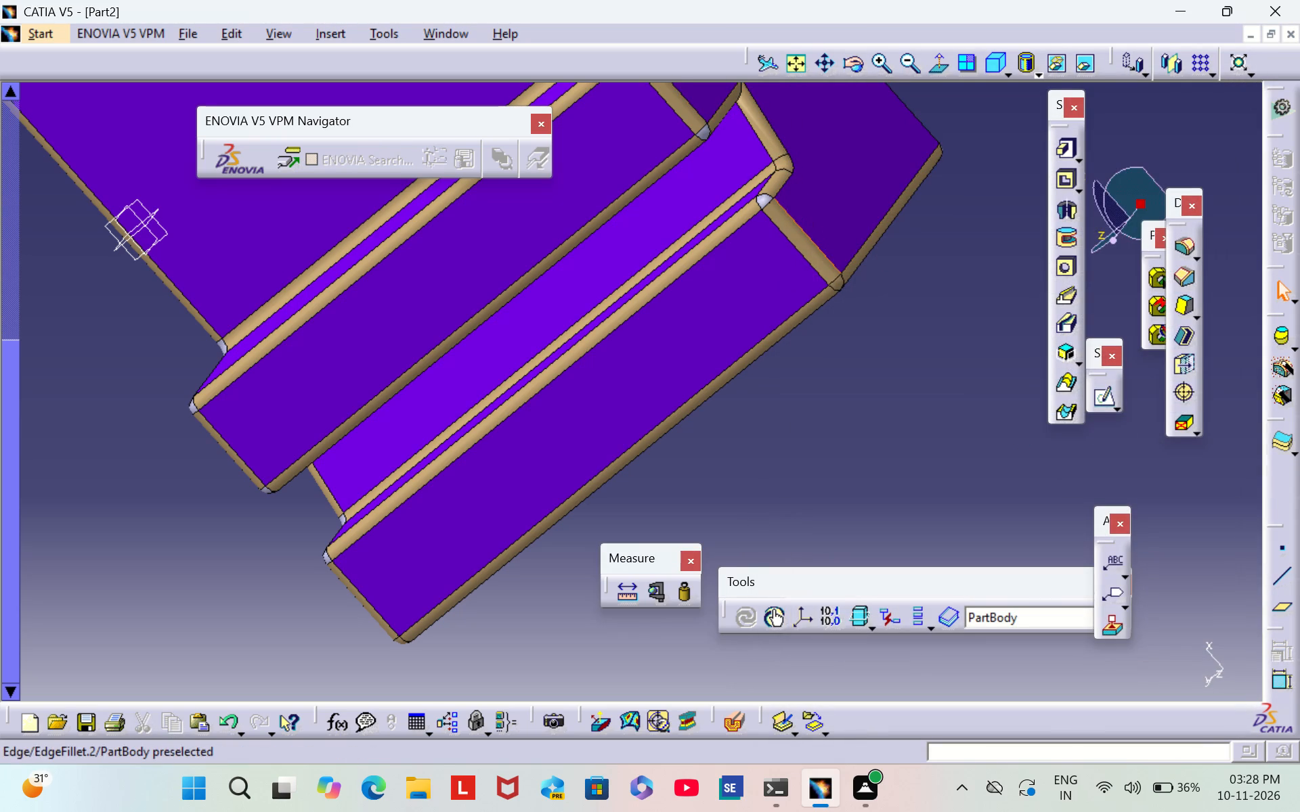
Set the fill color of the negative-Y side corner fillet face where the notch's farther wall meets the outer ridge's top to tan.
right_click(762, 200)
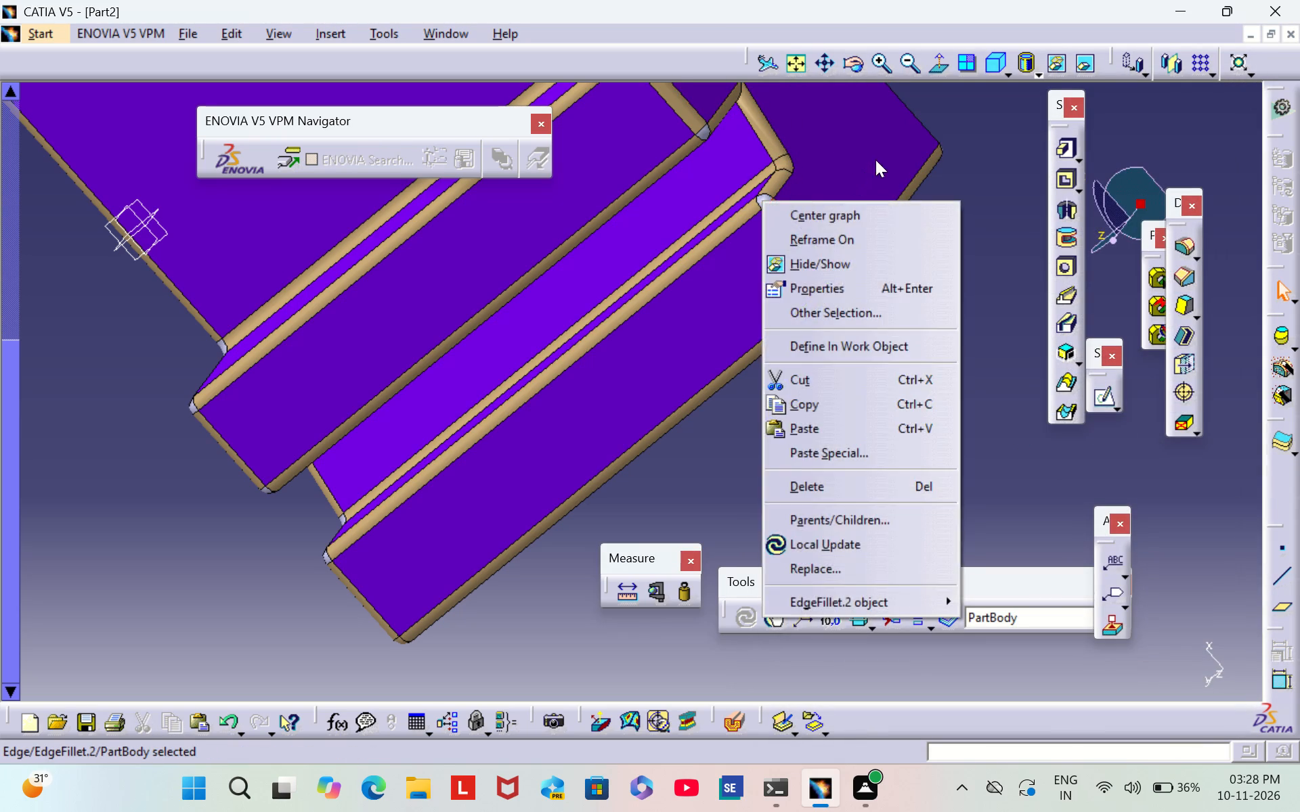
click(877, 158)
right_click(762, 197)
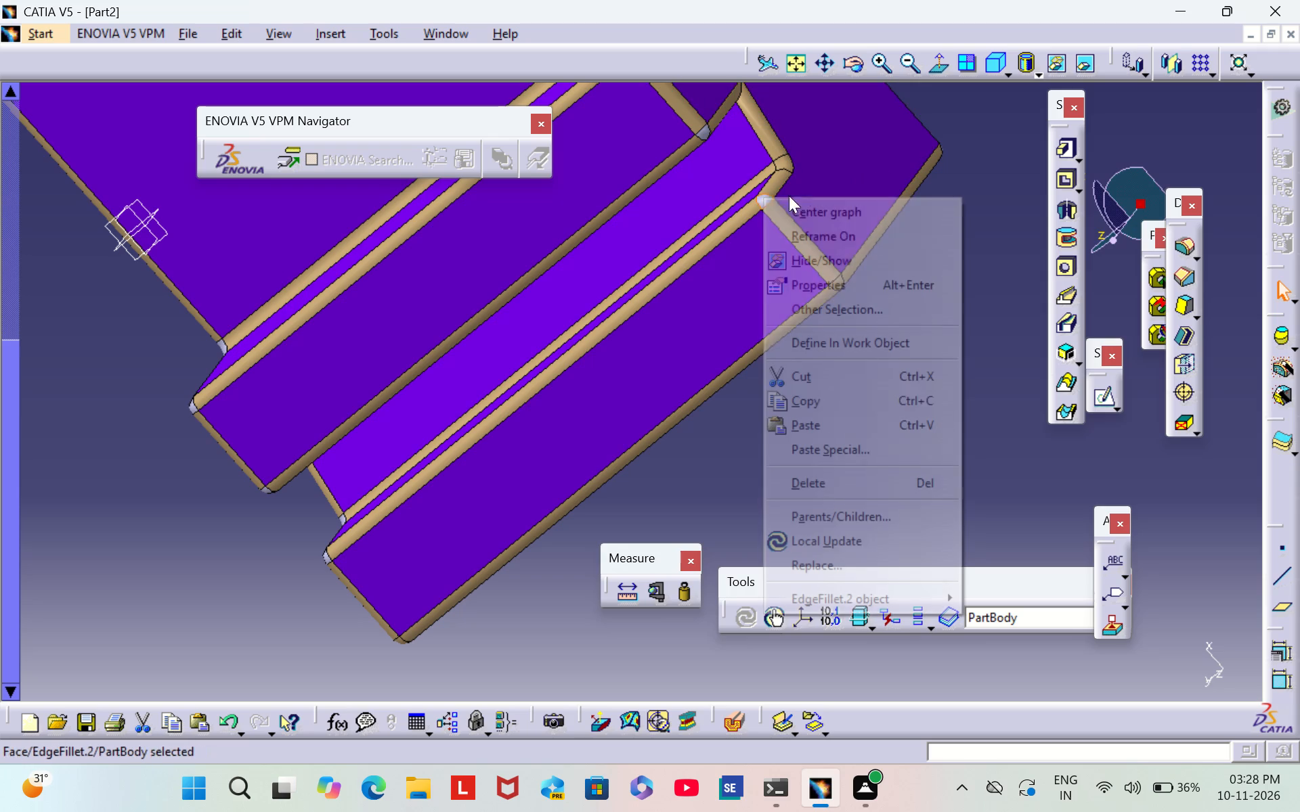
click(853, 290)
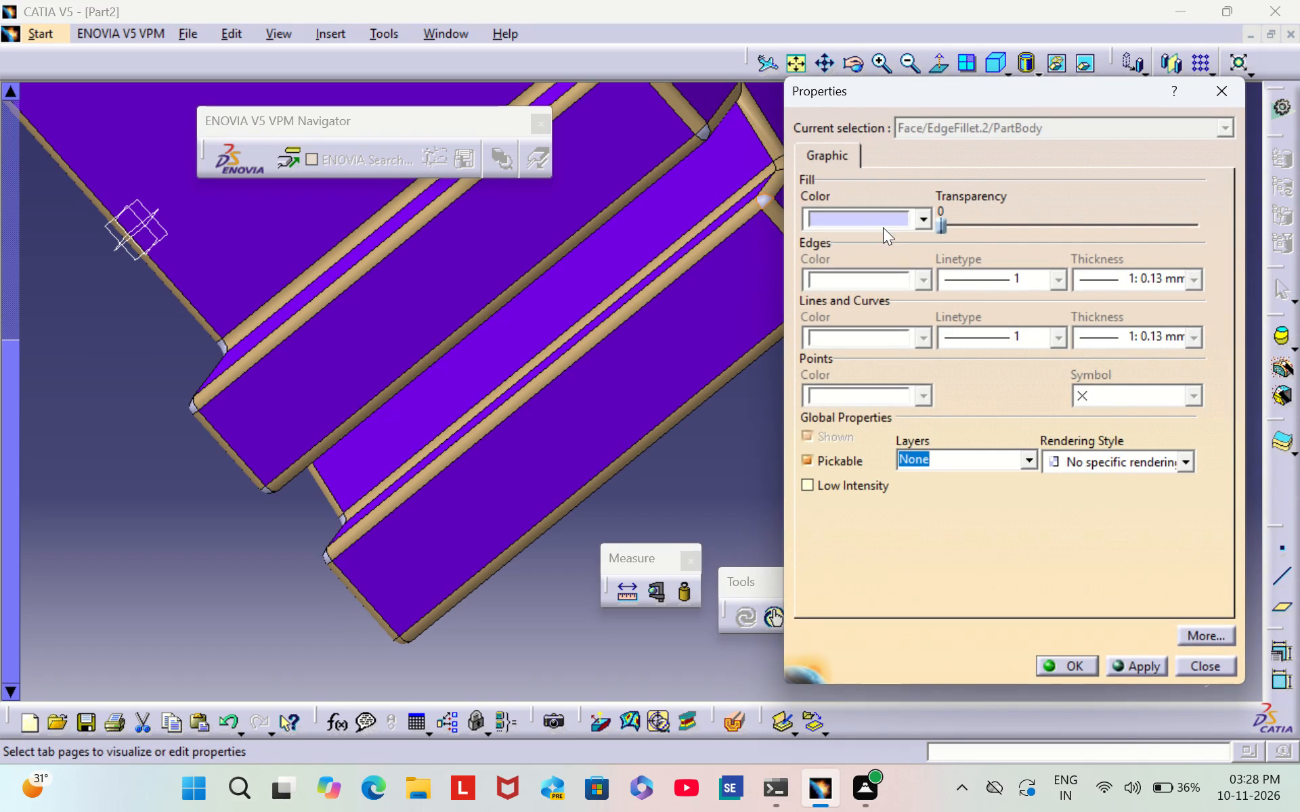
click(883, 227)
click(911, 488)
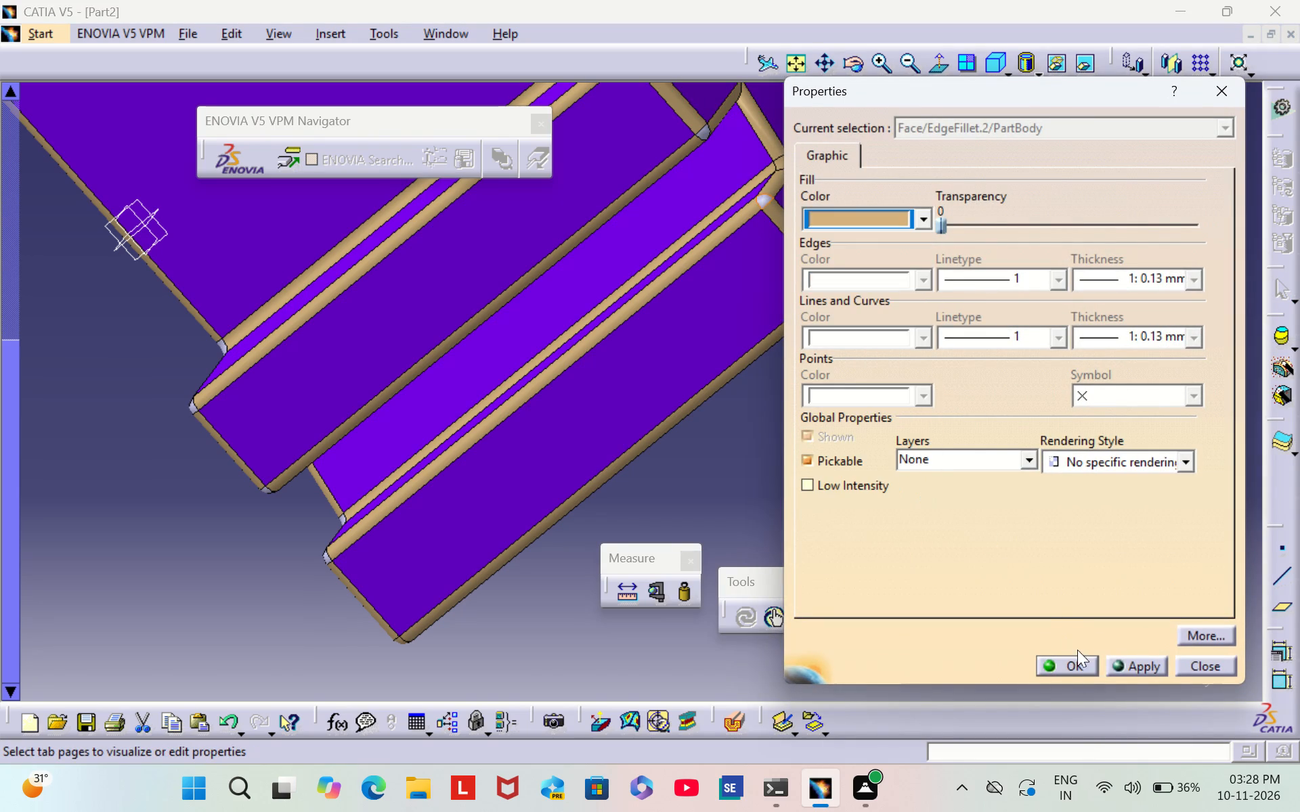
click(1070, 659)
click(989, 344)
Set the fill color of the negative-Y side corner fillet face between the low-step-side ridge's top and the notch's nearer wall to tan.
scroll(919, 360, down, 2)
middle_drag(919, 357, 795, 200)
right_drag(891, 336, 795, 200)
middle_drag(800, 208, 966, 364)
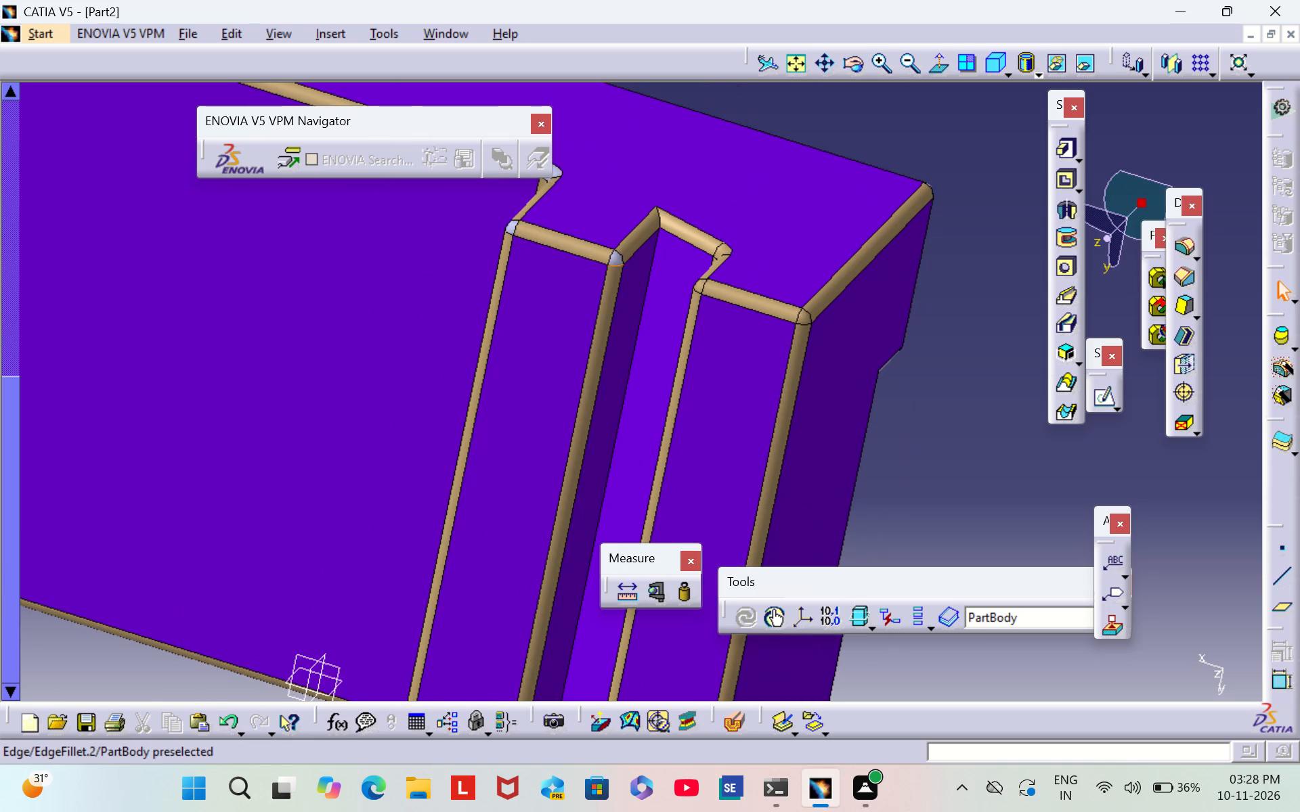
right_click(615, 262)
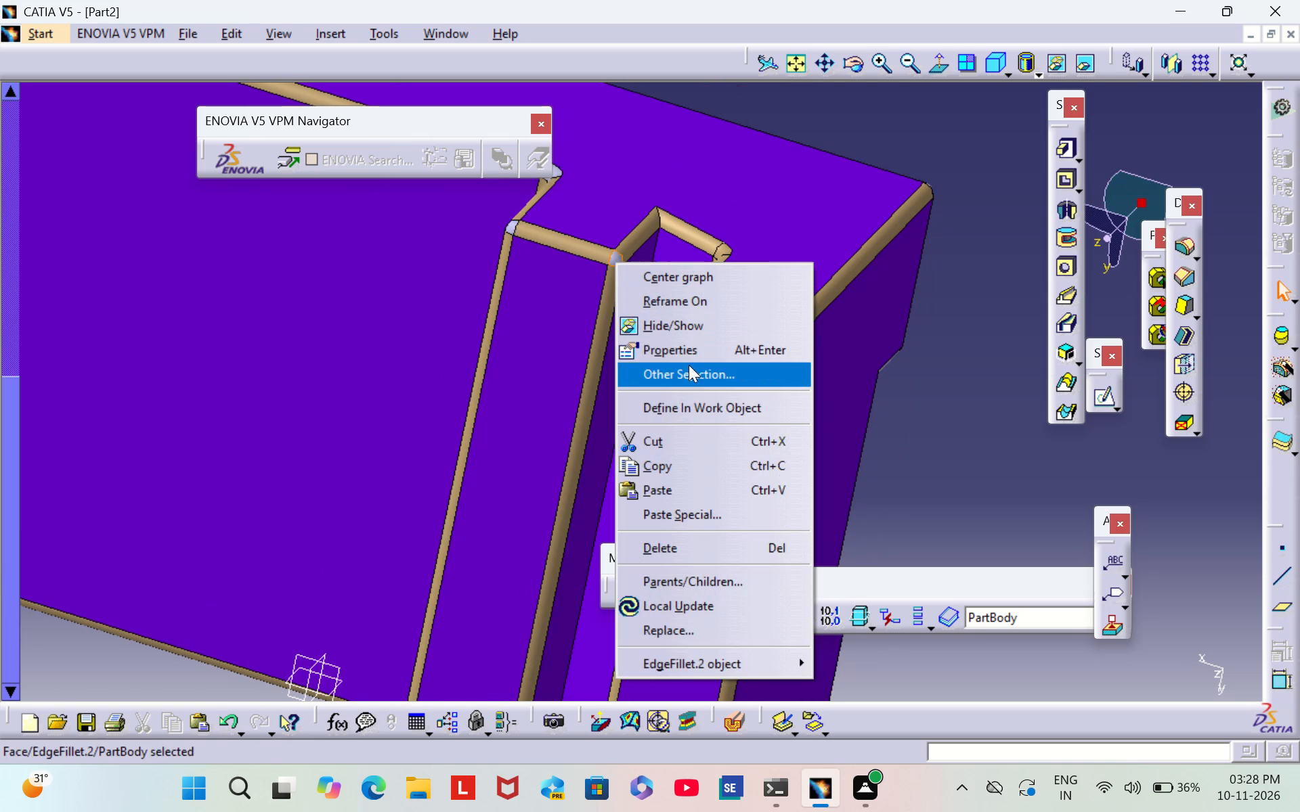
click(708, 342)
click(883, 217)
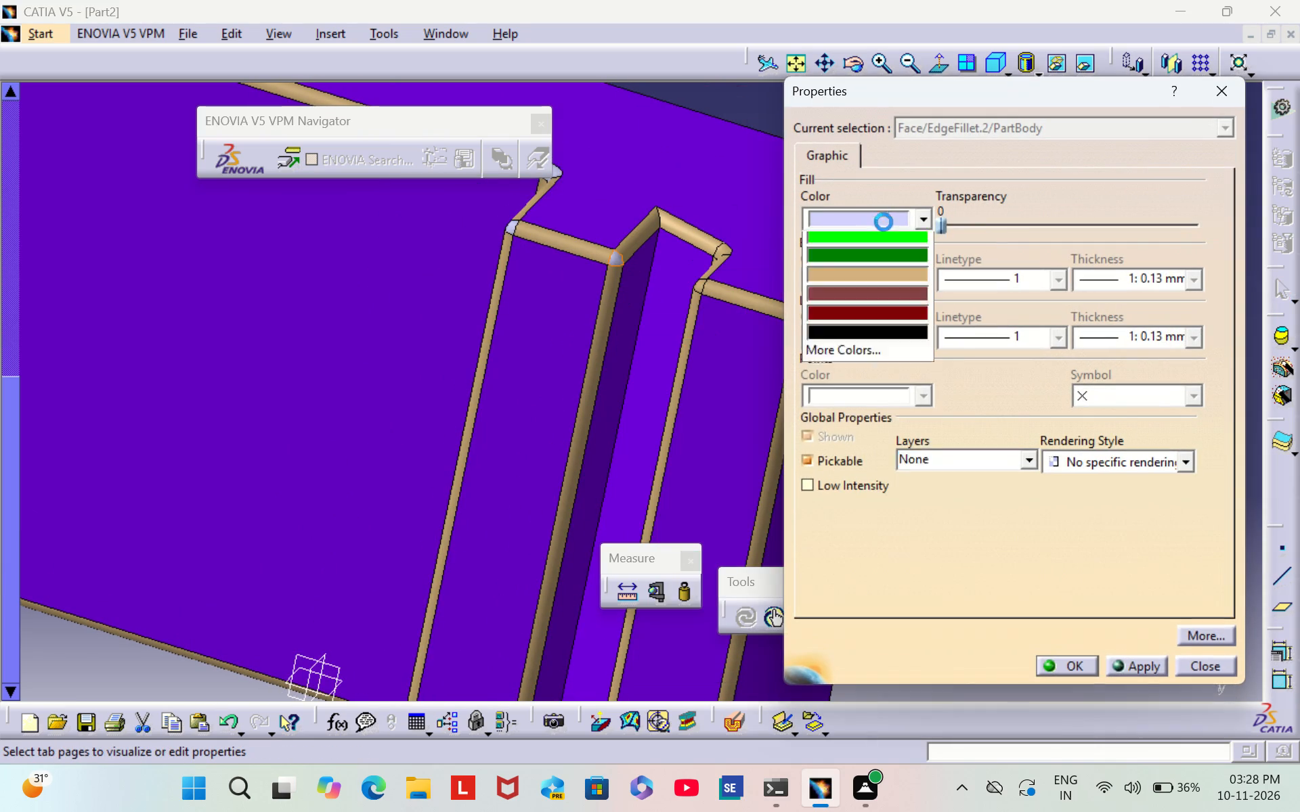
click(878, 493)
click(1079, 663)
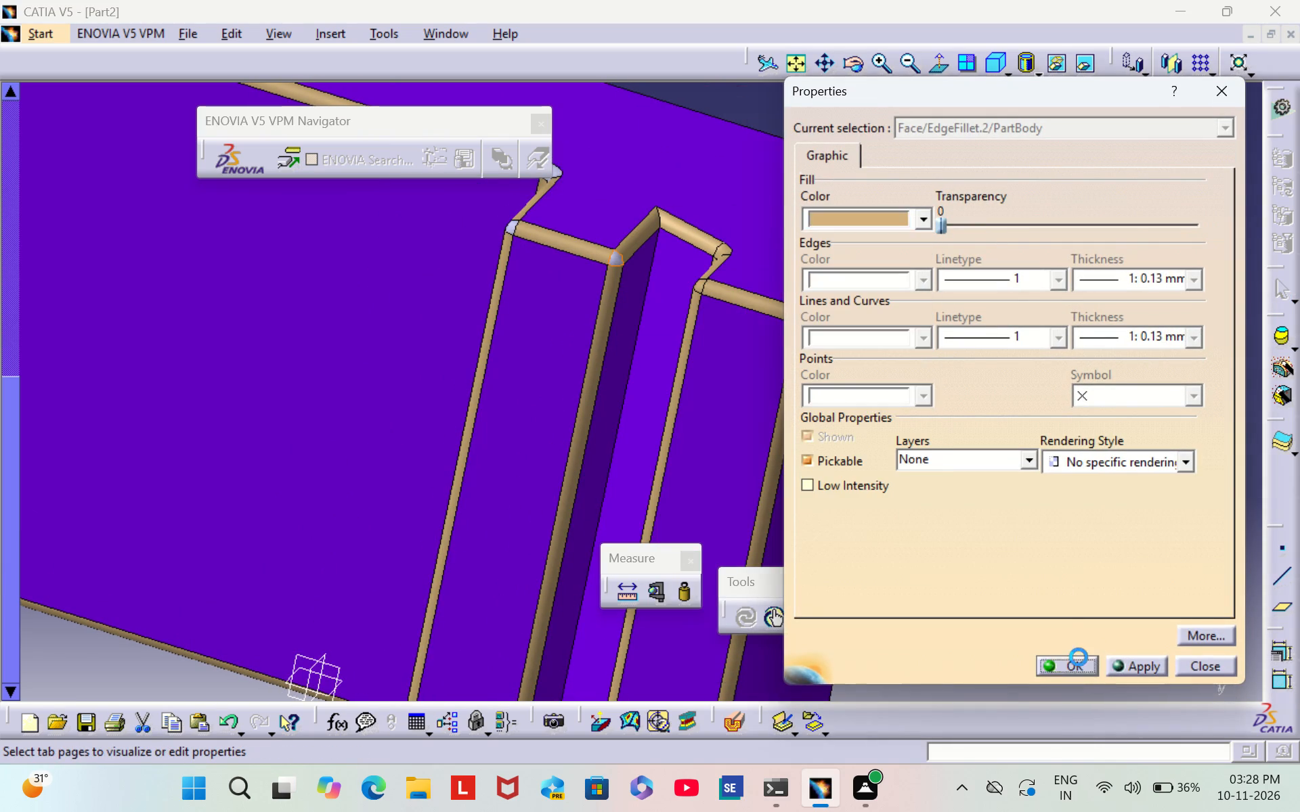
click(982, 186)
Set the fill color of the negative-Y side corner fillet face where the low step's top meets the adjacent ridge's wall to tan.
scroll(445, 270, down, 1)
middle_drag(445, 270, 452, 265)
right_drag(447, 269, 452, 265)
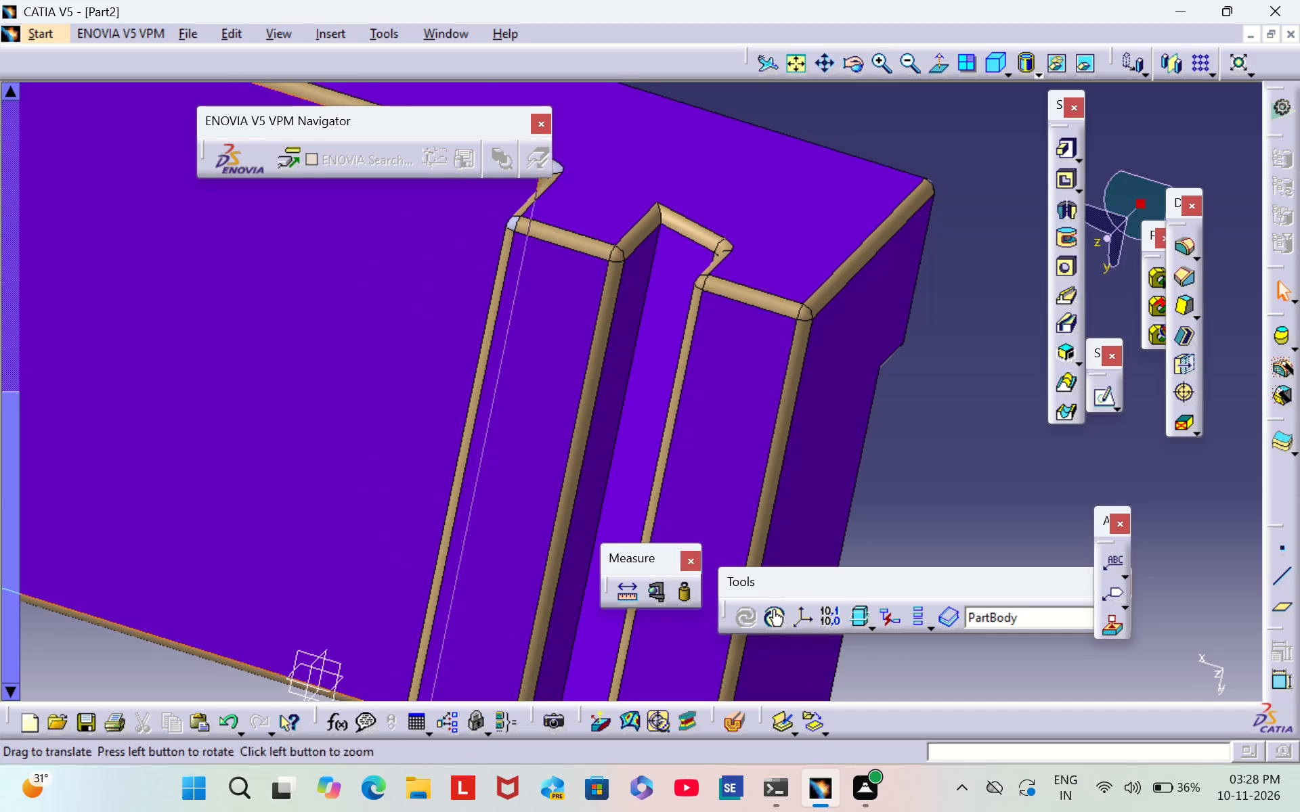
middle_drag(452, 265, 654, 339)
right_drag(452, 265, 654, 339)
right_click(695, 217)
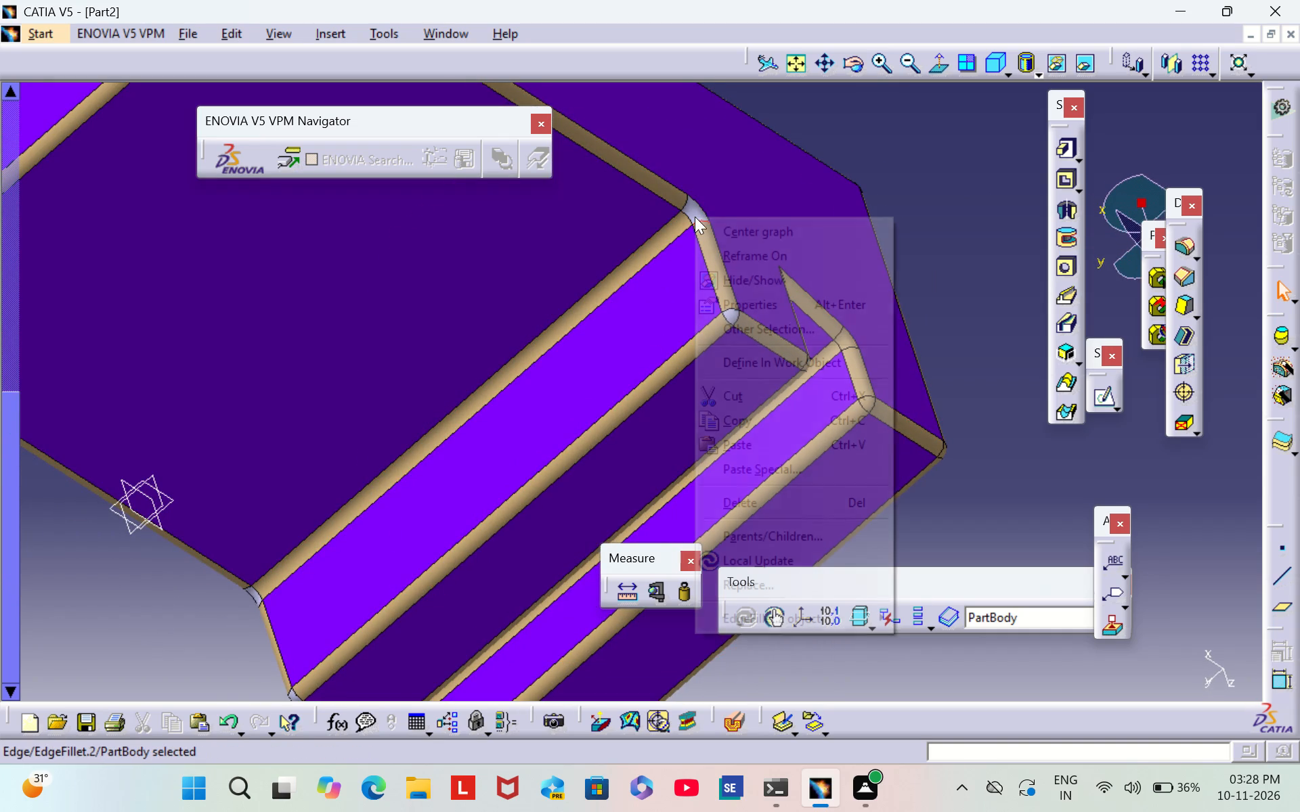
click(829, 155)
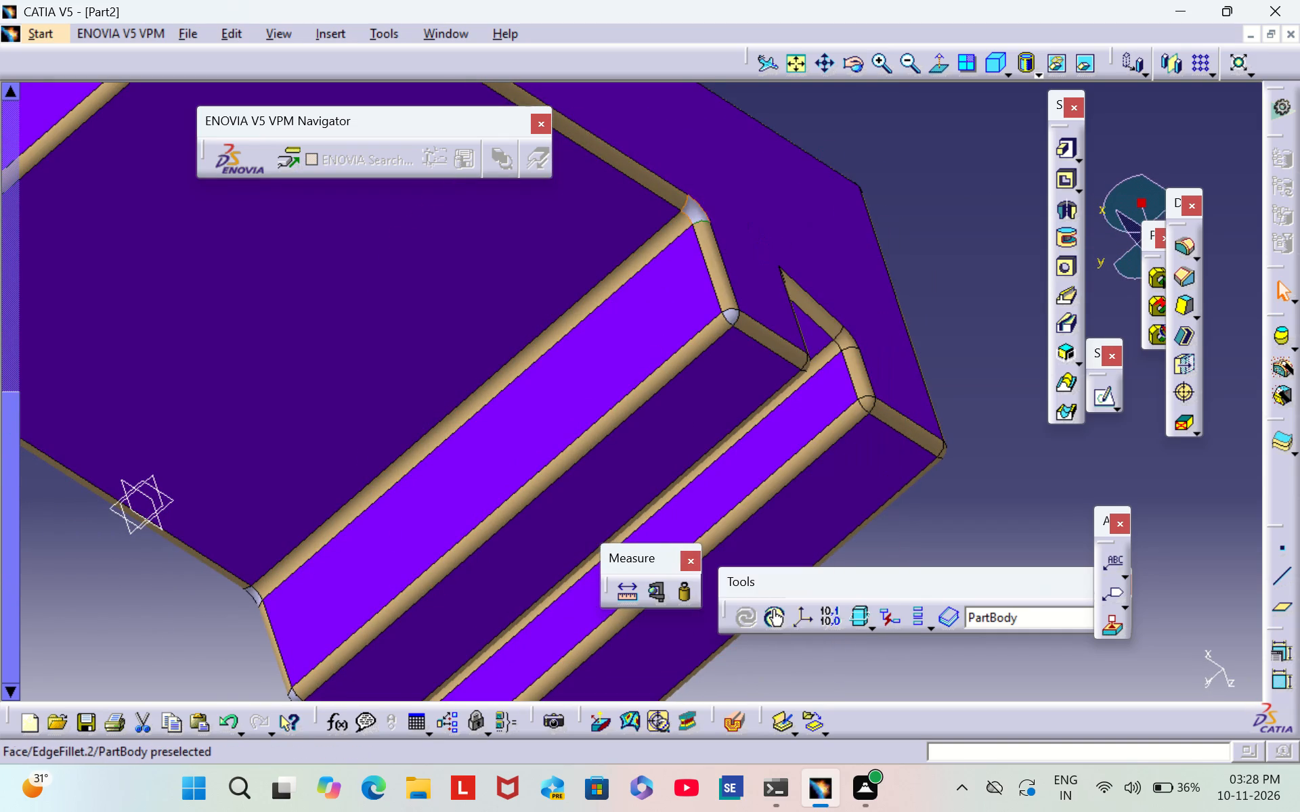
right_click(695, 211)
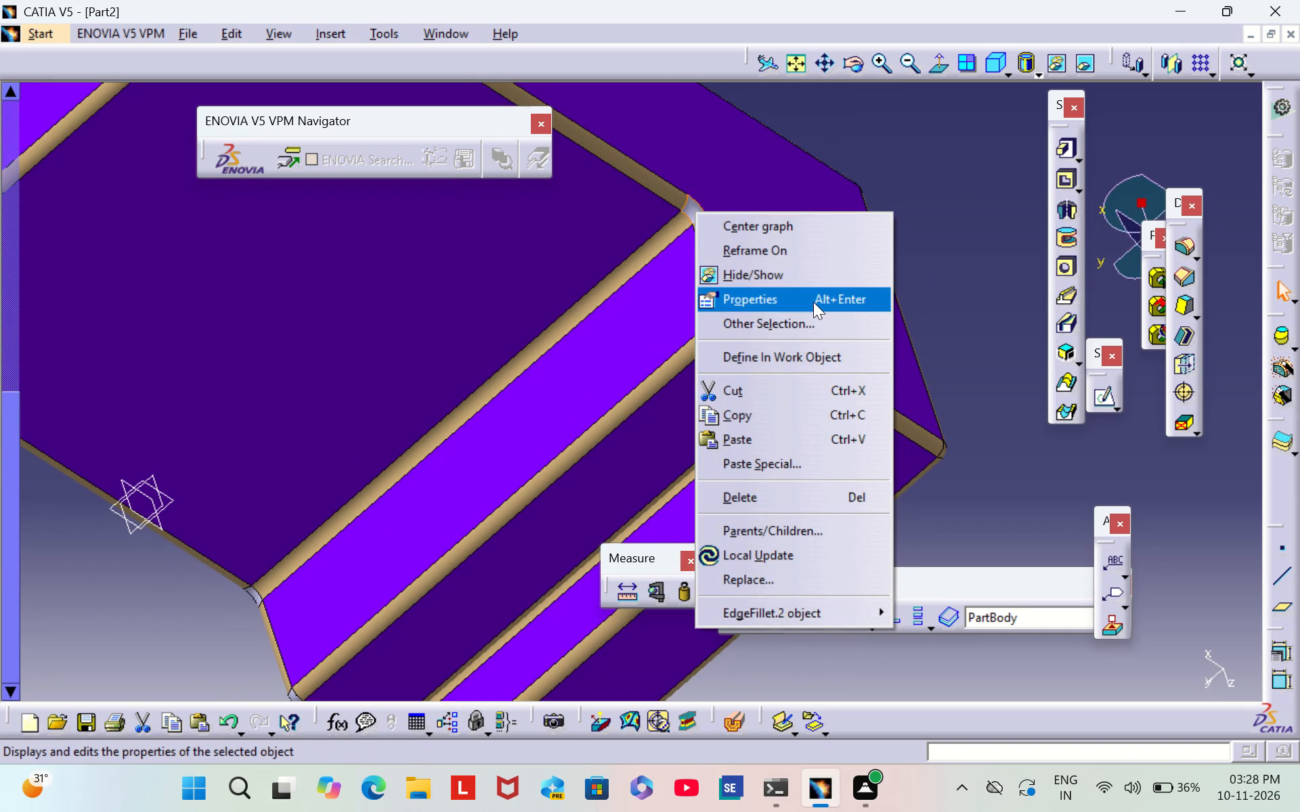
click(813, 301)
click(893, 223)
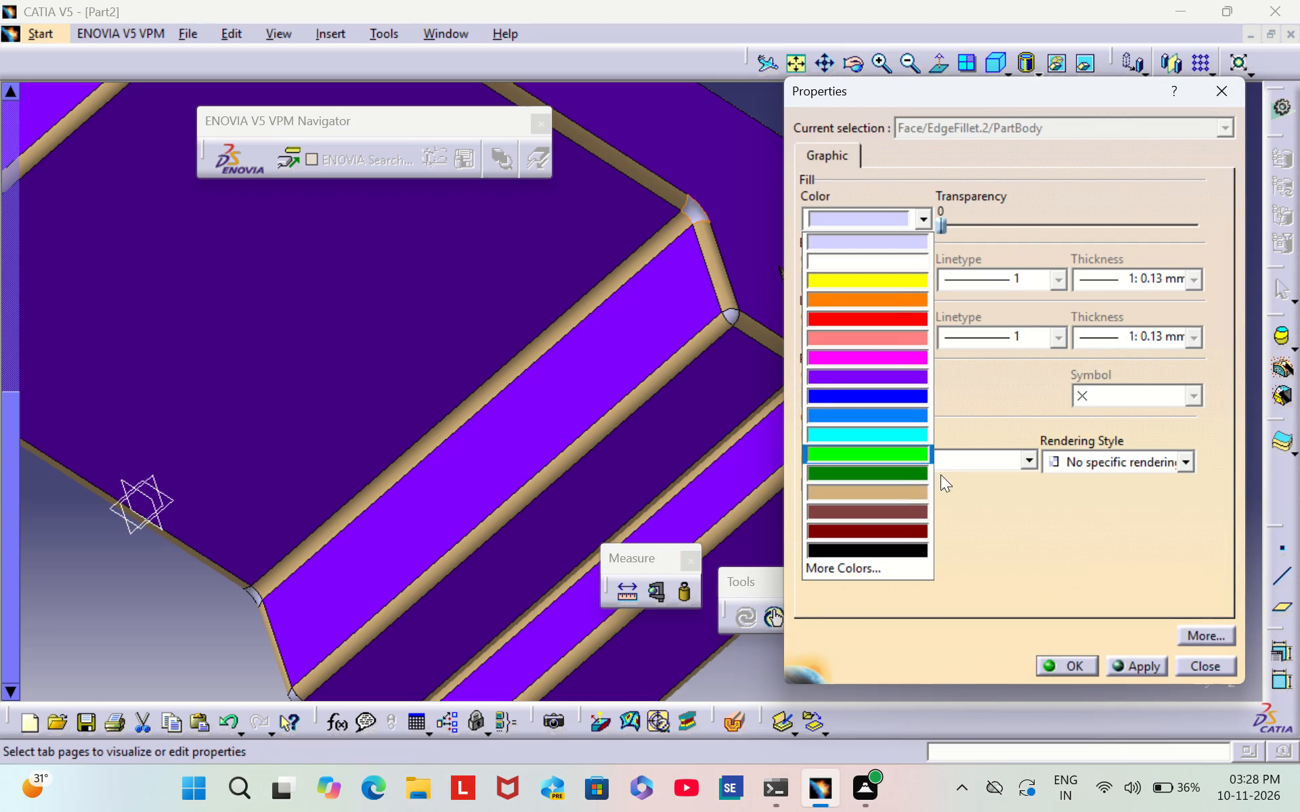
click(900, 492)
click(1071, 666)
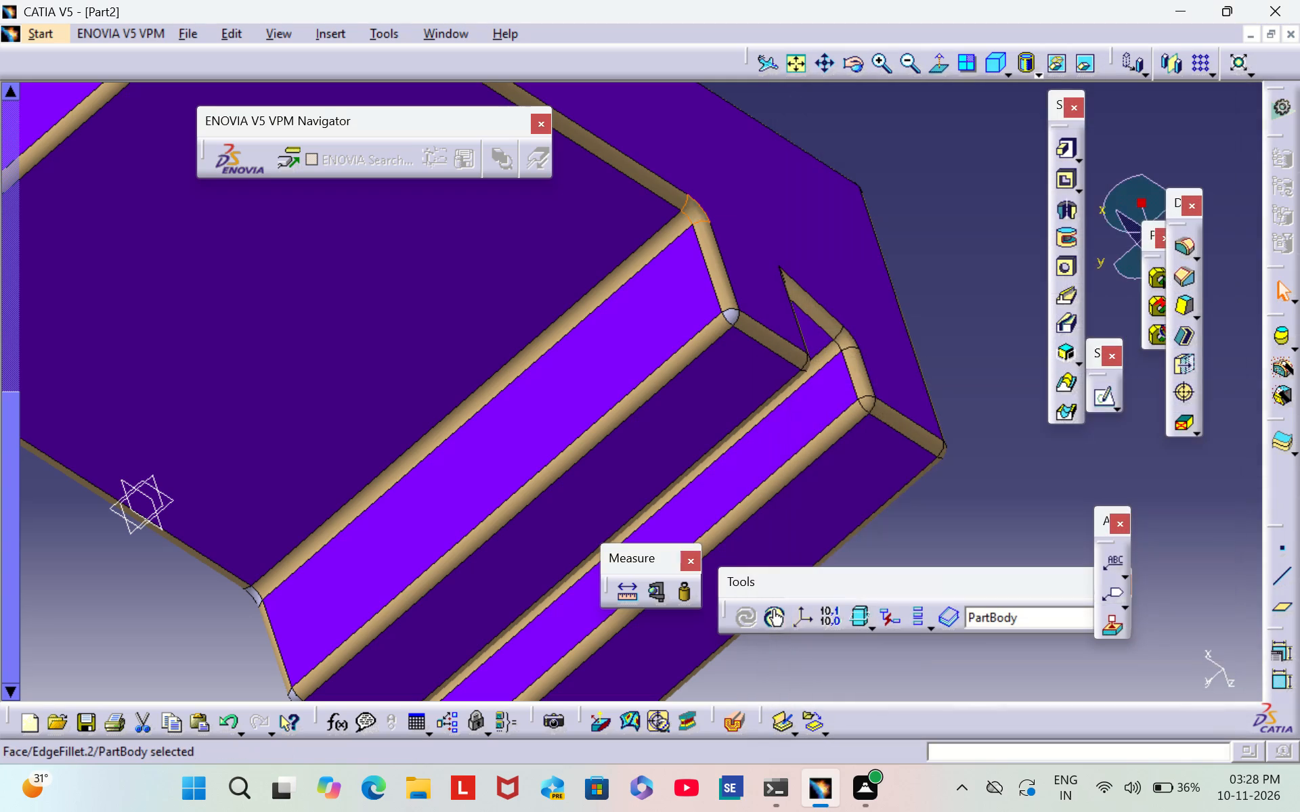
click(965, 219)
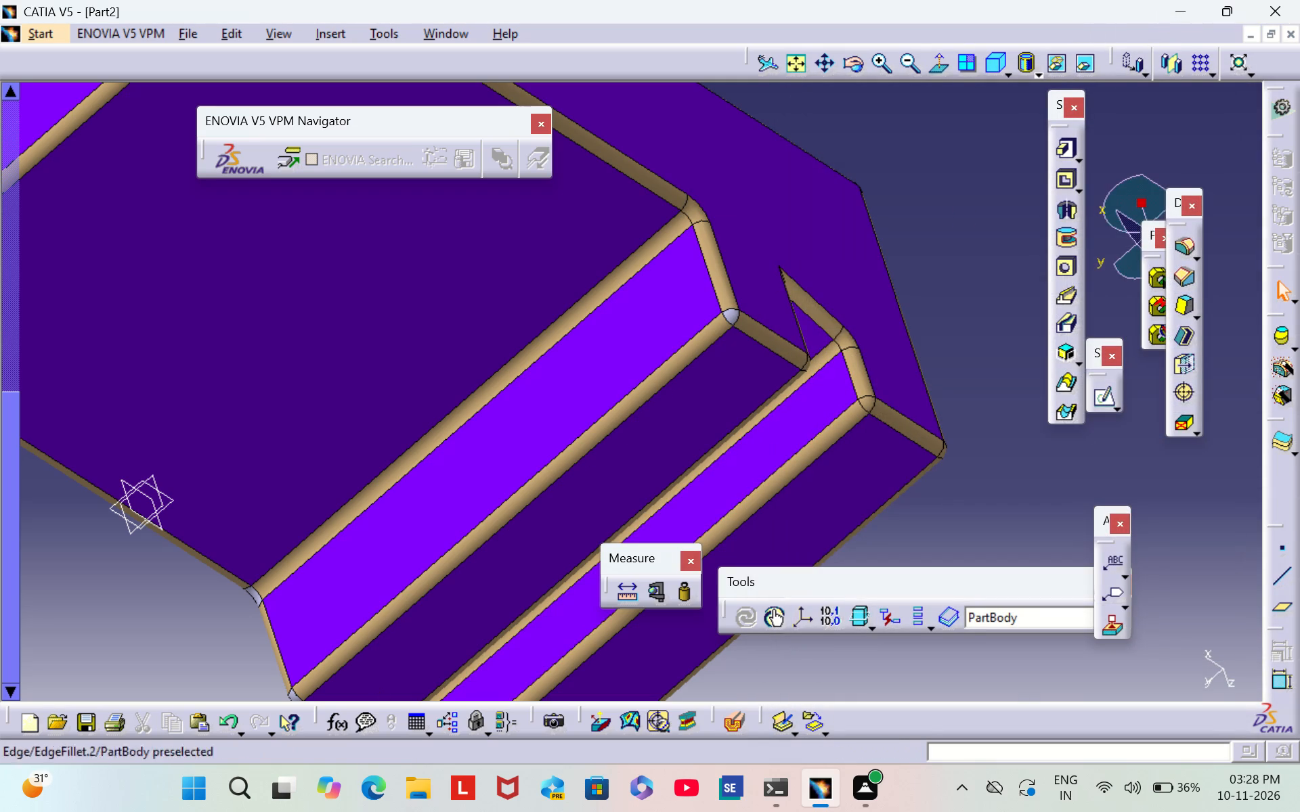
Set the fill color of the negative-Y side corner fillet face where the low-step-side ridge's wall meets its top to tan.
right_click(733, 311)
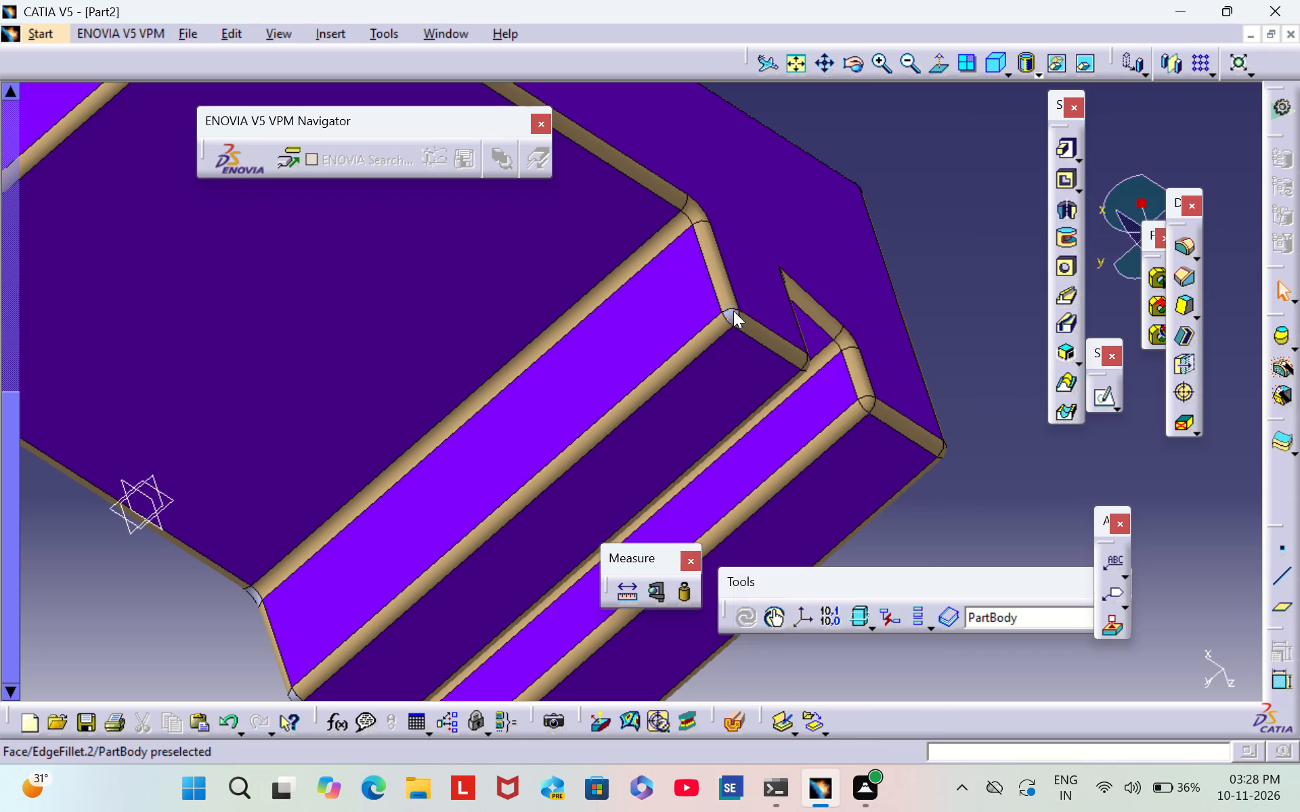
click(852, 406)
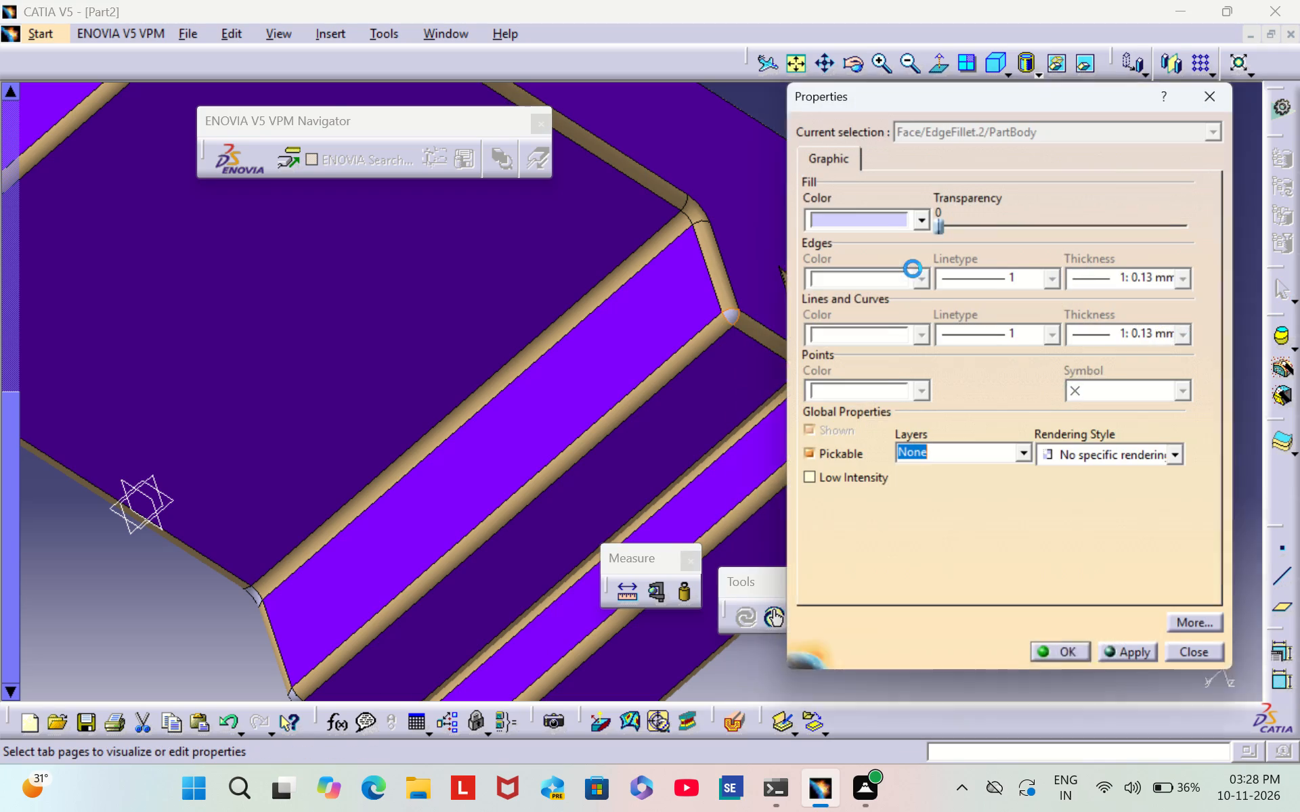
click(905, 225)
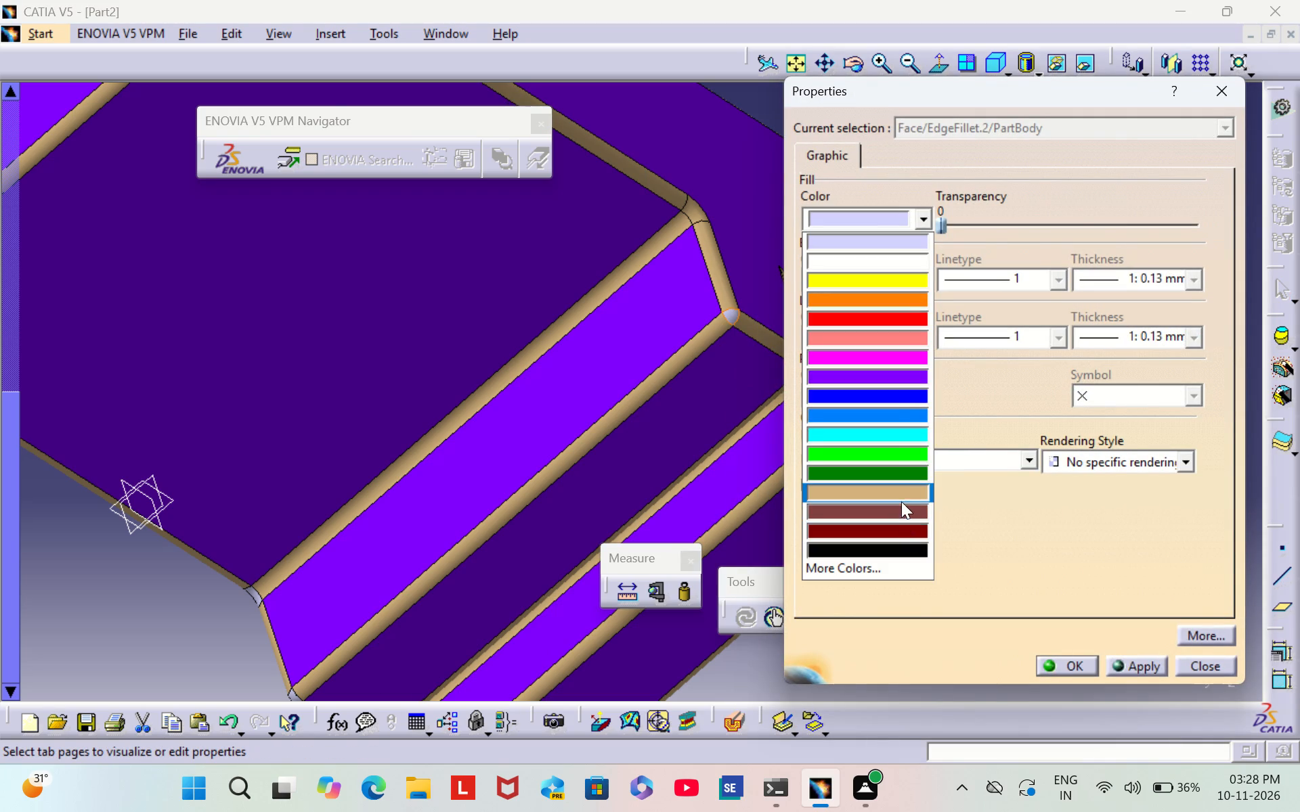
click(901, 495)
click(1075, 669)
click(924, 239)
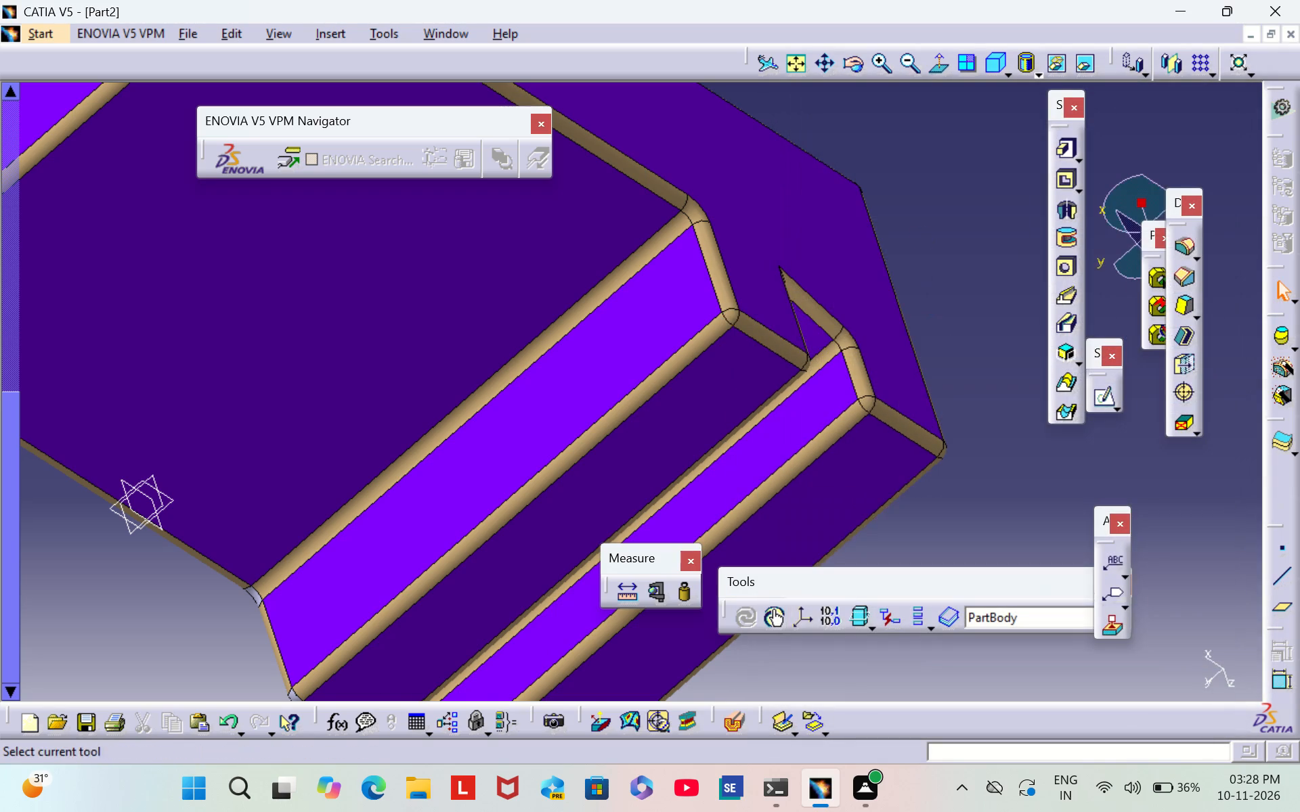
Set the fill color of the outer-ridge end's underside edge fillet face between the negative-Y corner and the underside slot to tan.
scroll(929, 235, down, 1)
middle_drag(929, 233, 576, 492)
right_drag(929, 231, 576, 492)
scroll(579, 483, up, 1)
middle_drag(762, 256, 724, 344)
middle_drag(745, 313, 737, 316)
right_drag(745, 313, 737, 316)
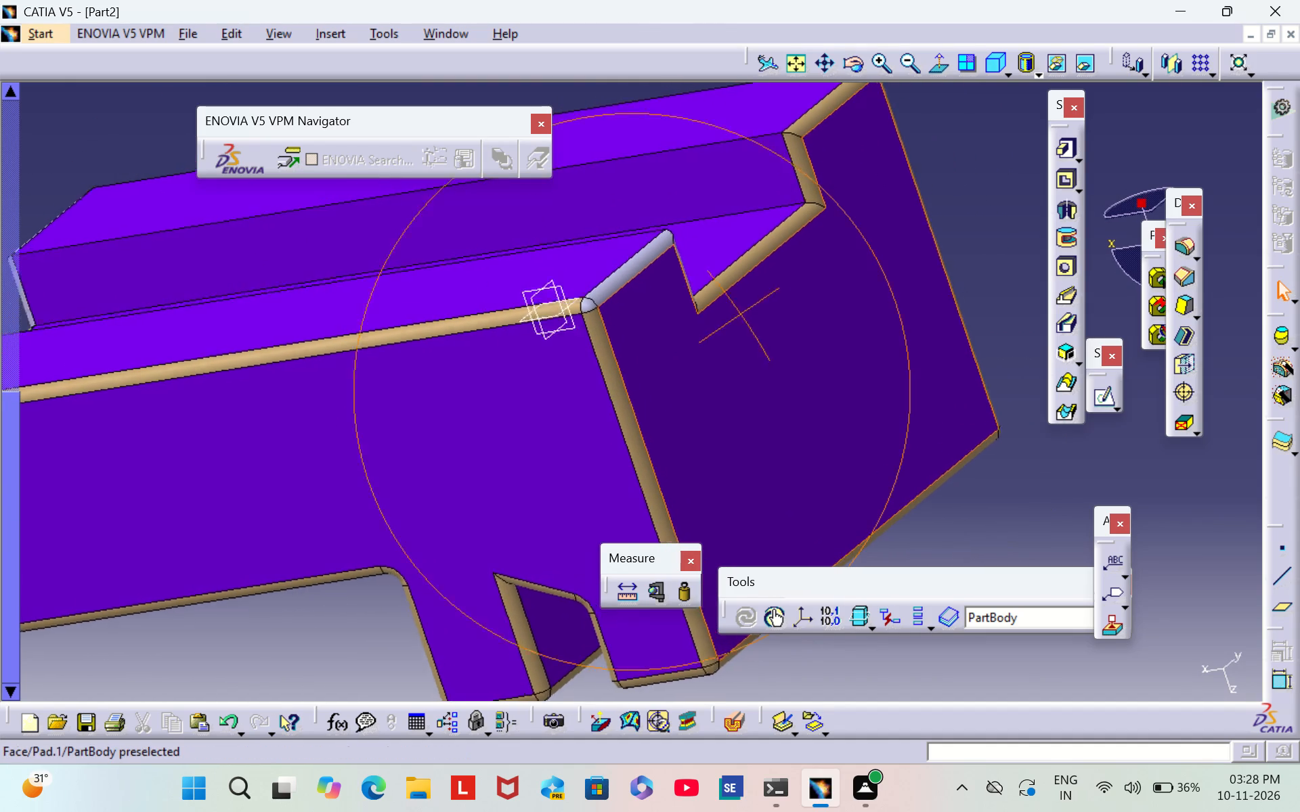
middle_drag(737, 316, 579, 420)
right_drag(737, 316, 578, 422)
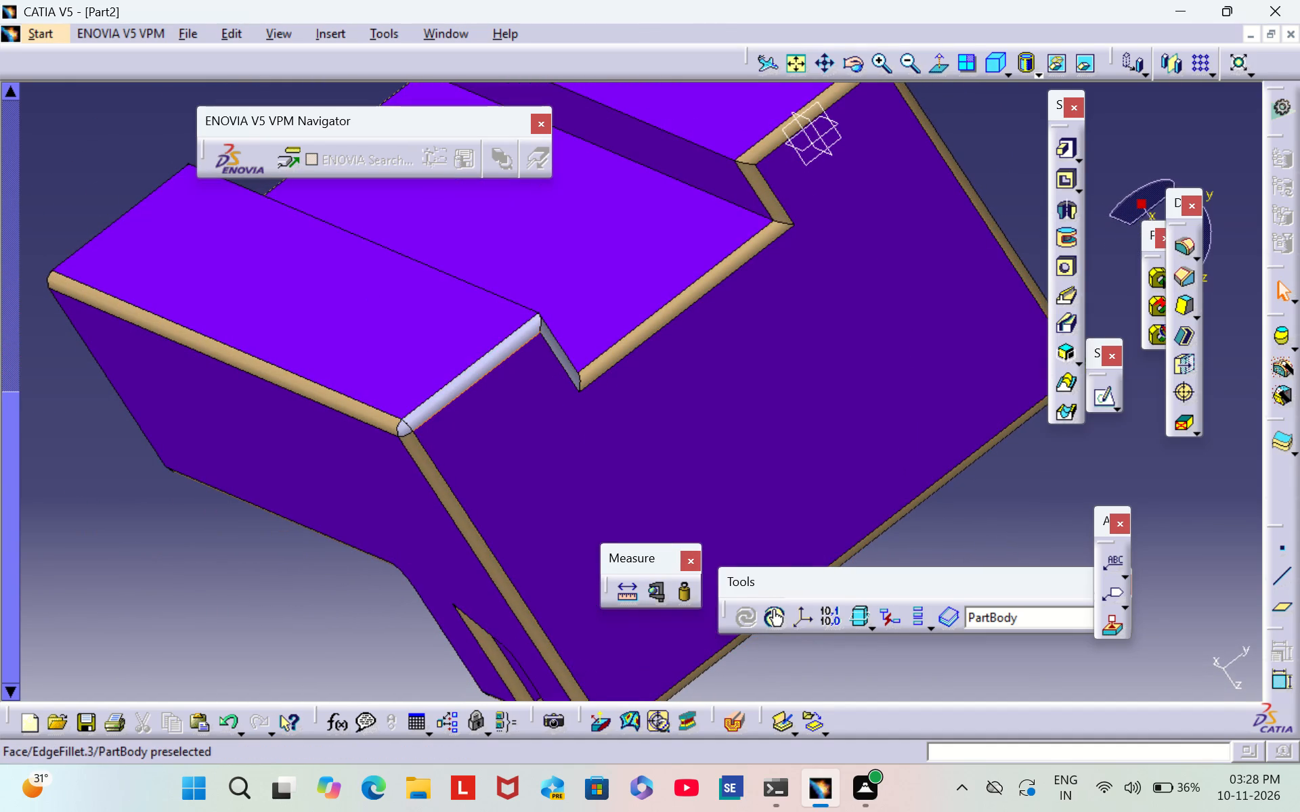
right_click(467, 383)
click(430, 348)
right_click(469, 374)
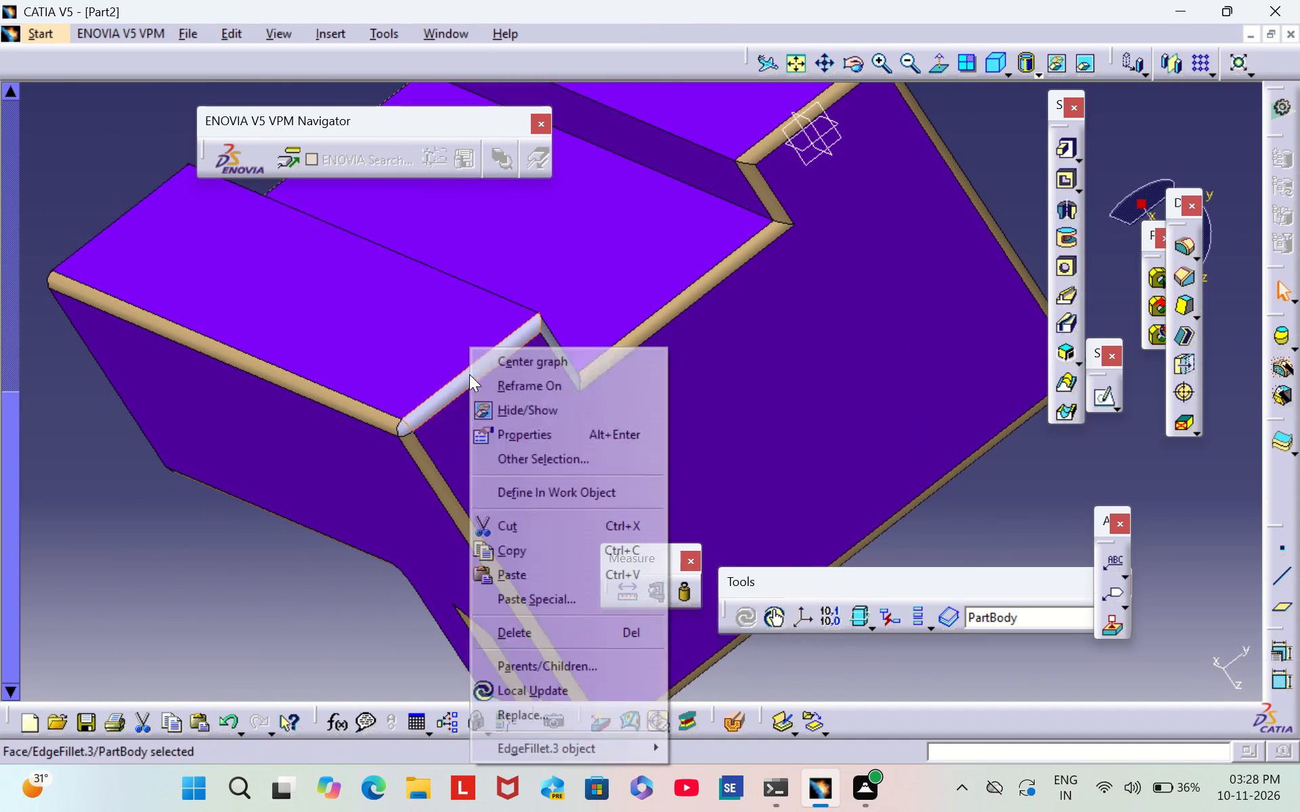
click(566, 443)
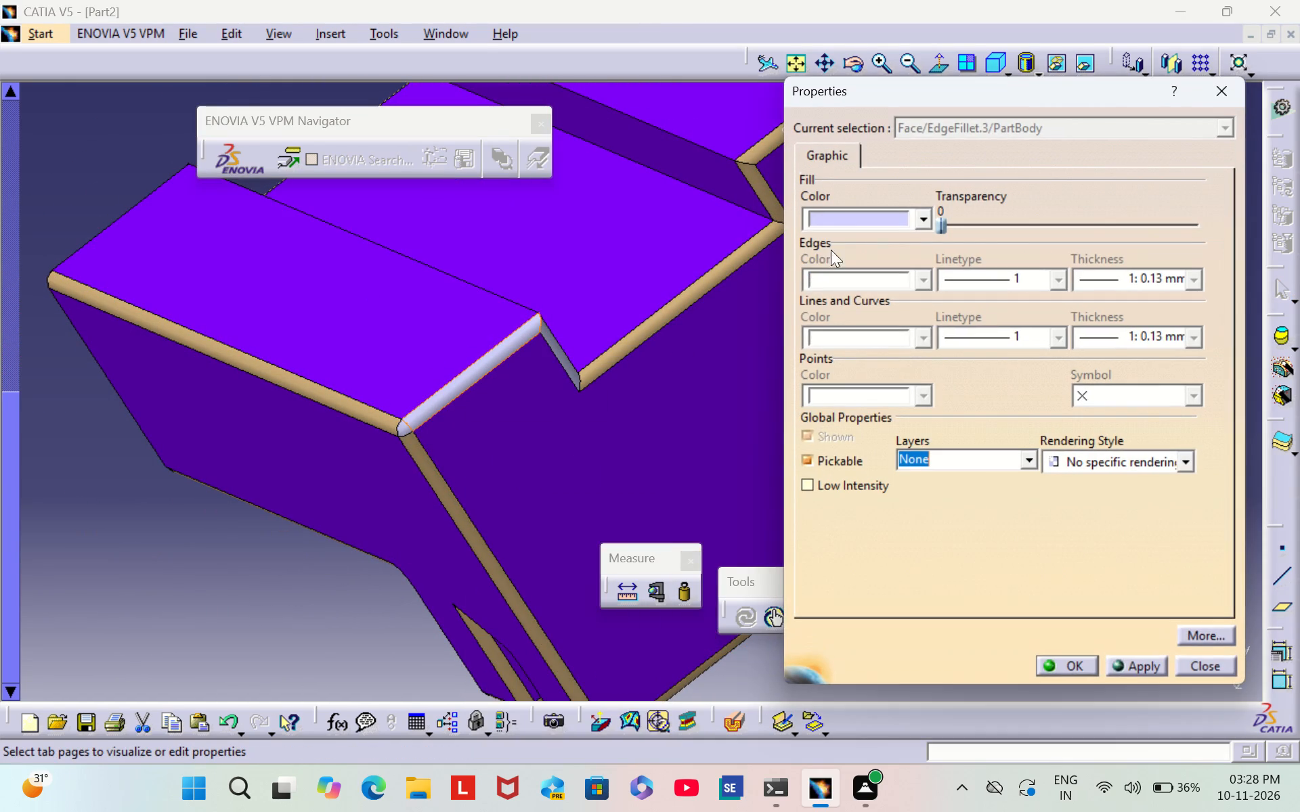
click(846, 223)
click(886, 490)
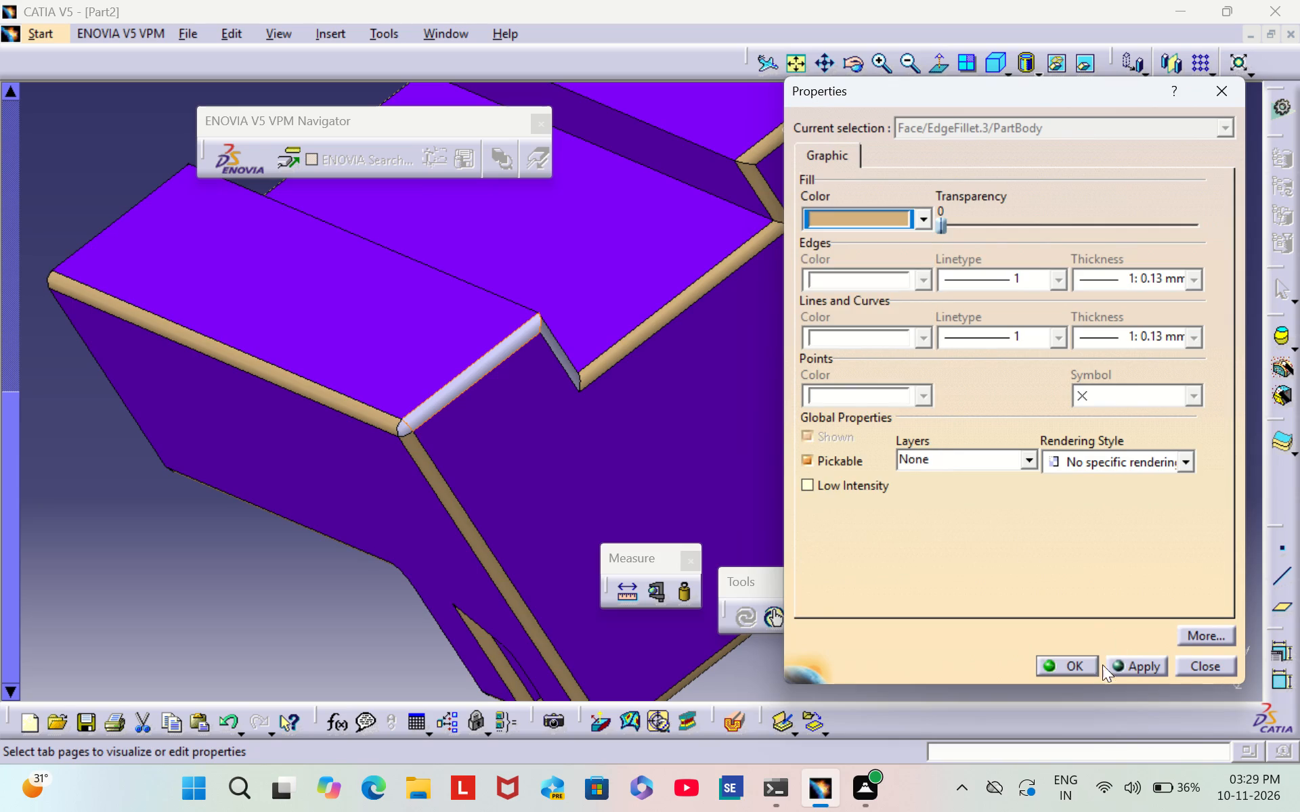
click(1071, 663)
click(819, 400)
Set the fill color of the outer-ridge end's fillet face along the underside slot's negative-Y wall to tan.
scroll(820, 390, down, 1)
middle_drag(820, 390, 625, 449)
right_drag(818, 388, 625, 449)
middle_drag(625, 449, 624, 450)
scroll(597, 463, up, 1)
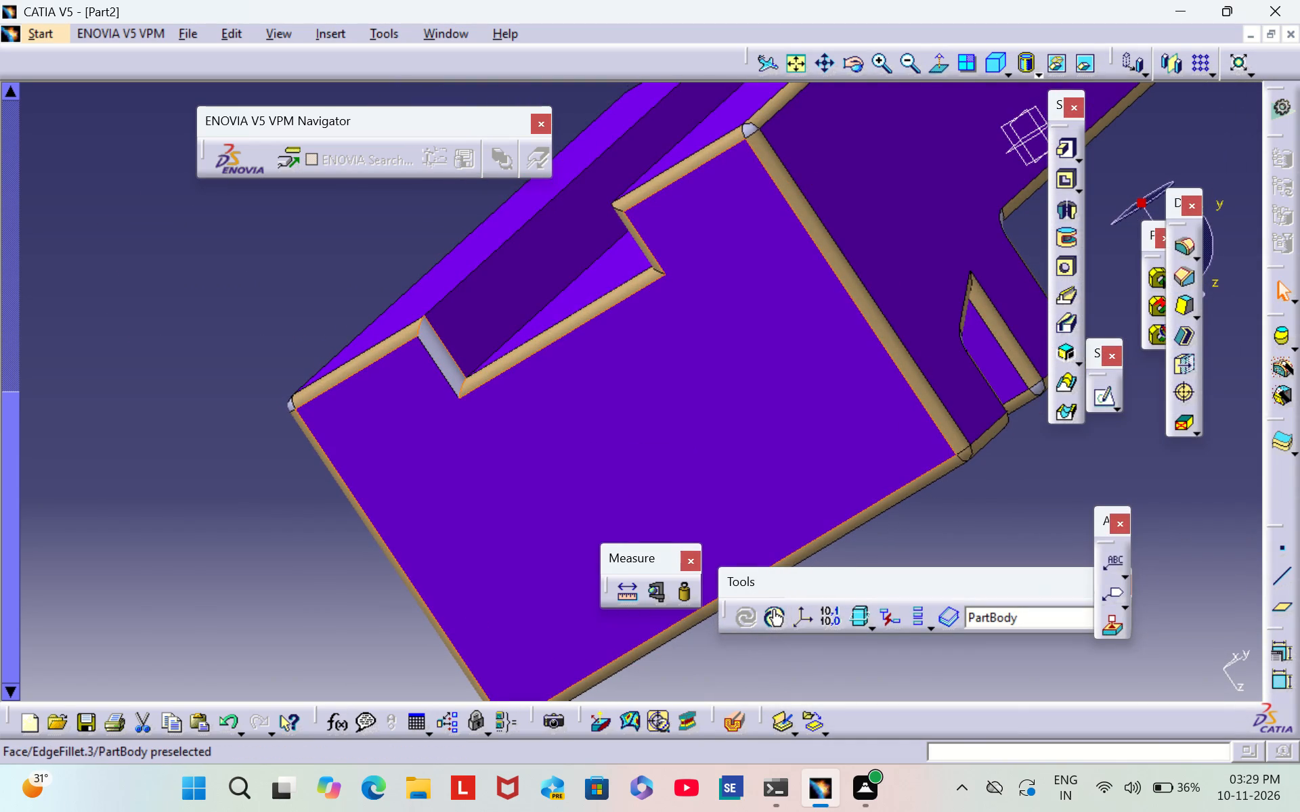
right_click(433, 352)
click(531, 428)
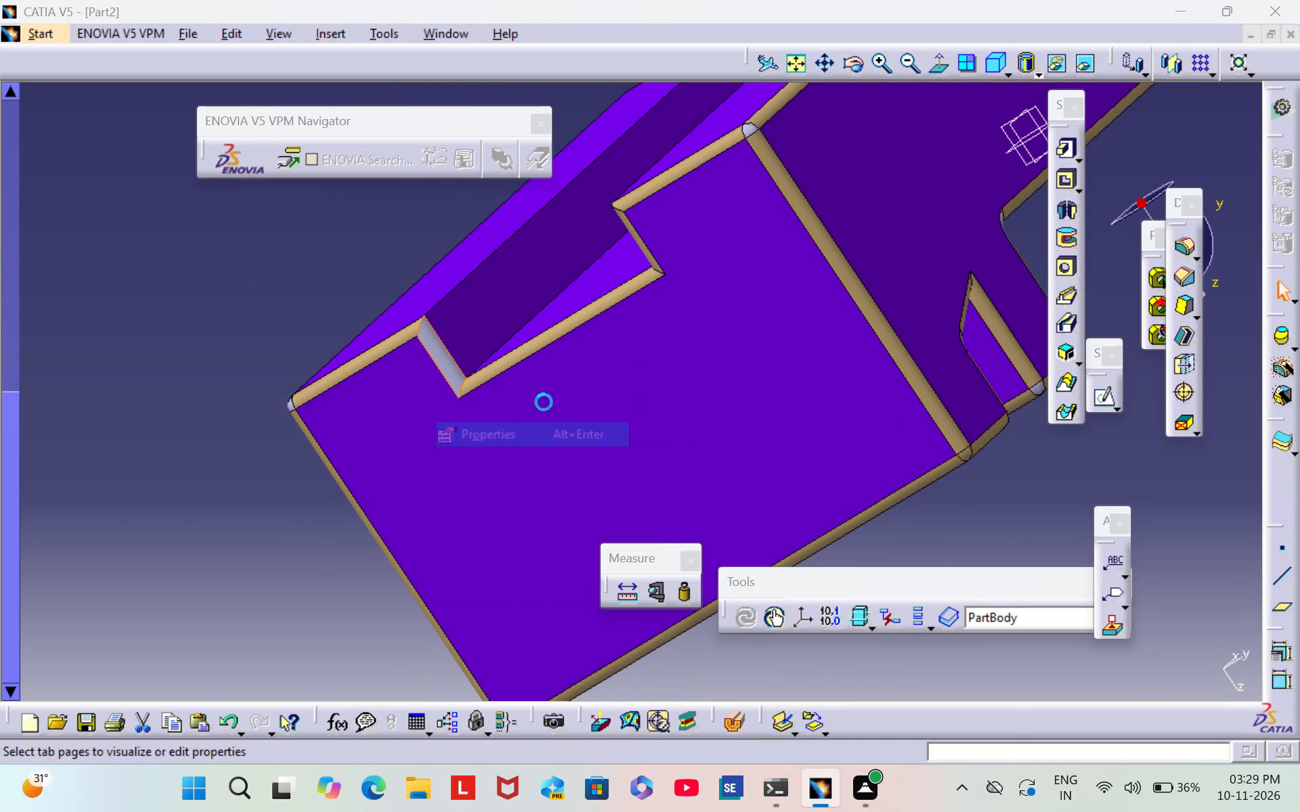
click(889, 224)
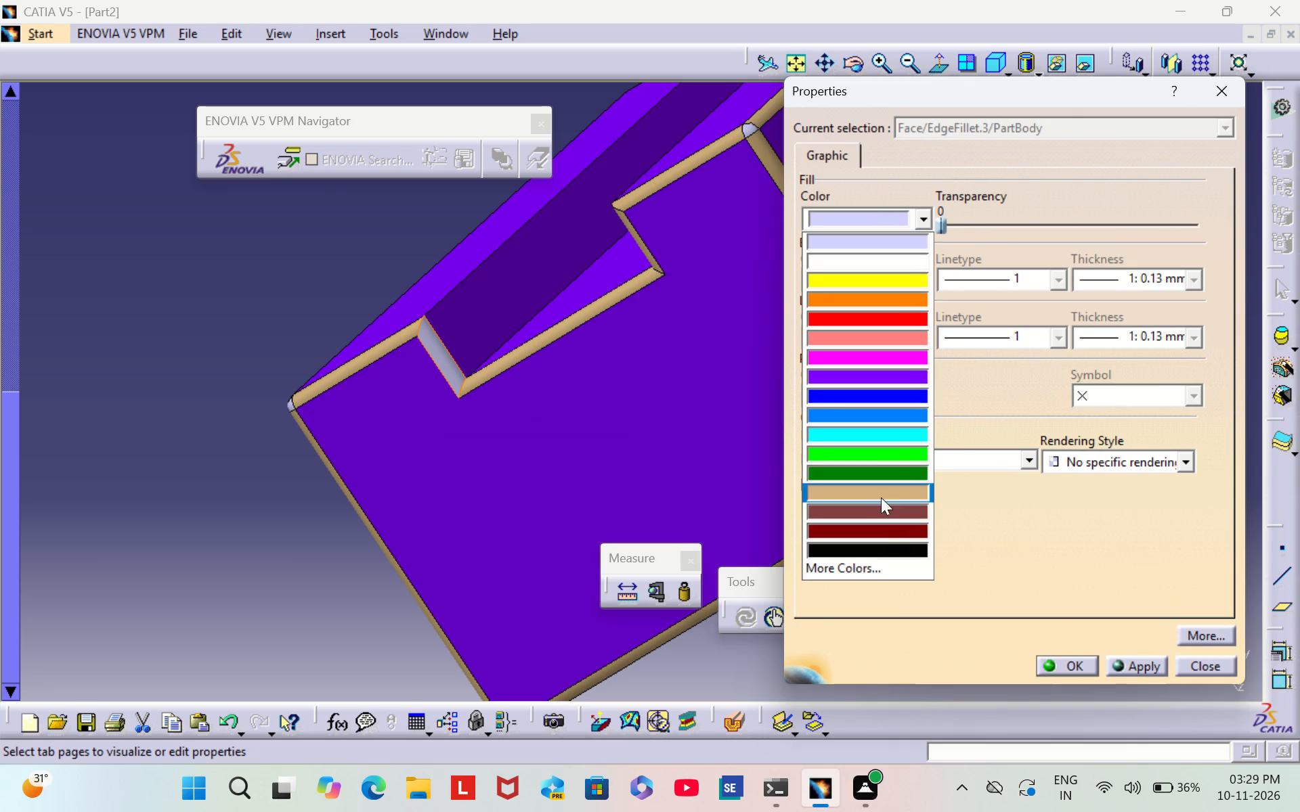
click(881, 495)
click(1060, 660)
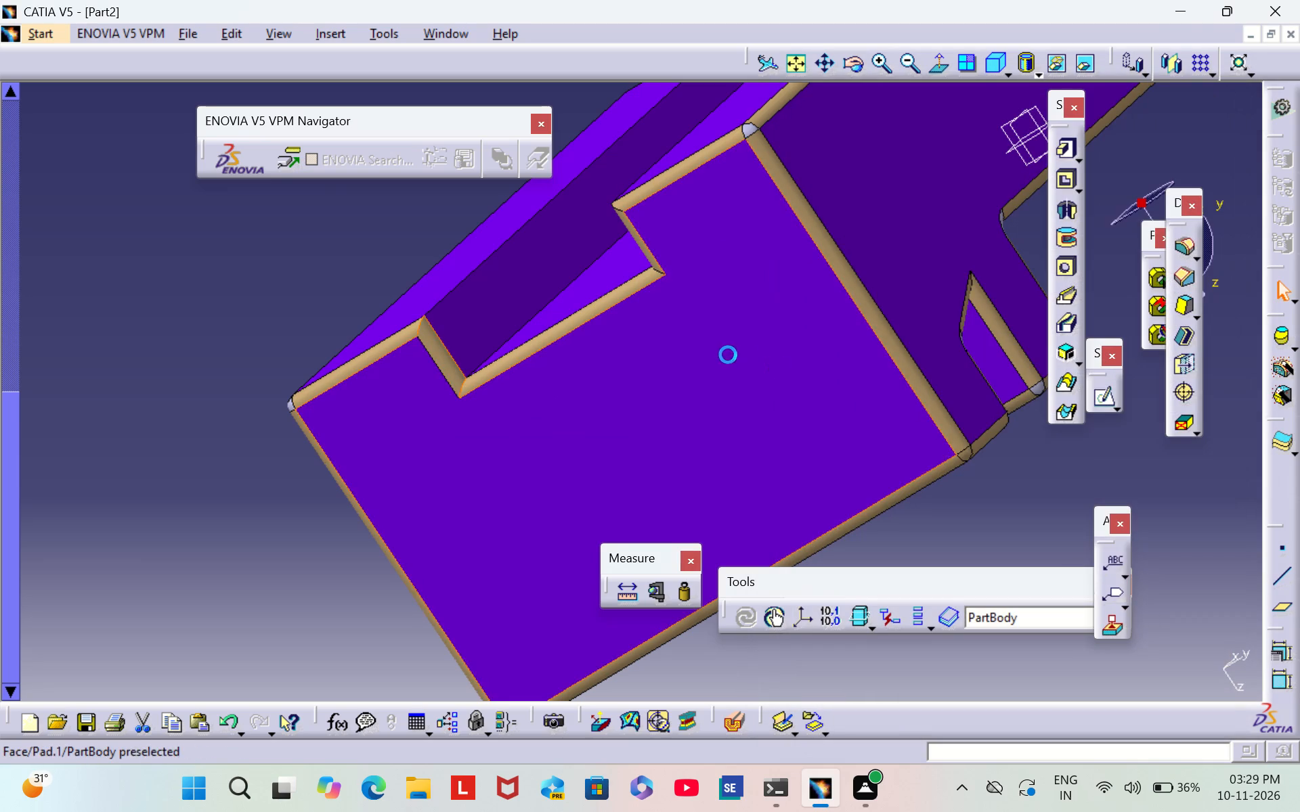
click(726, 353)
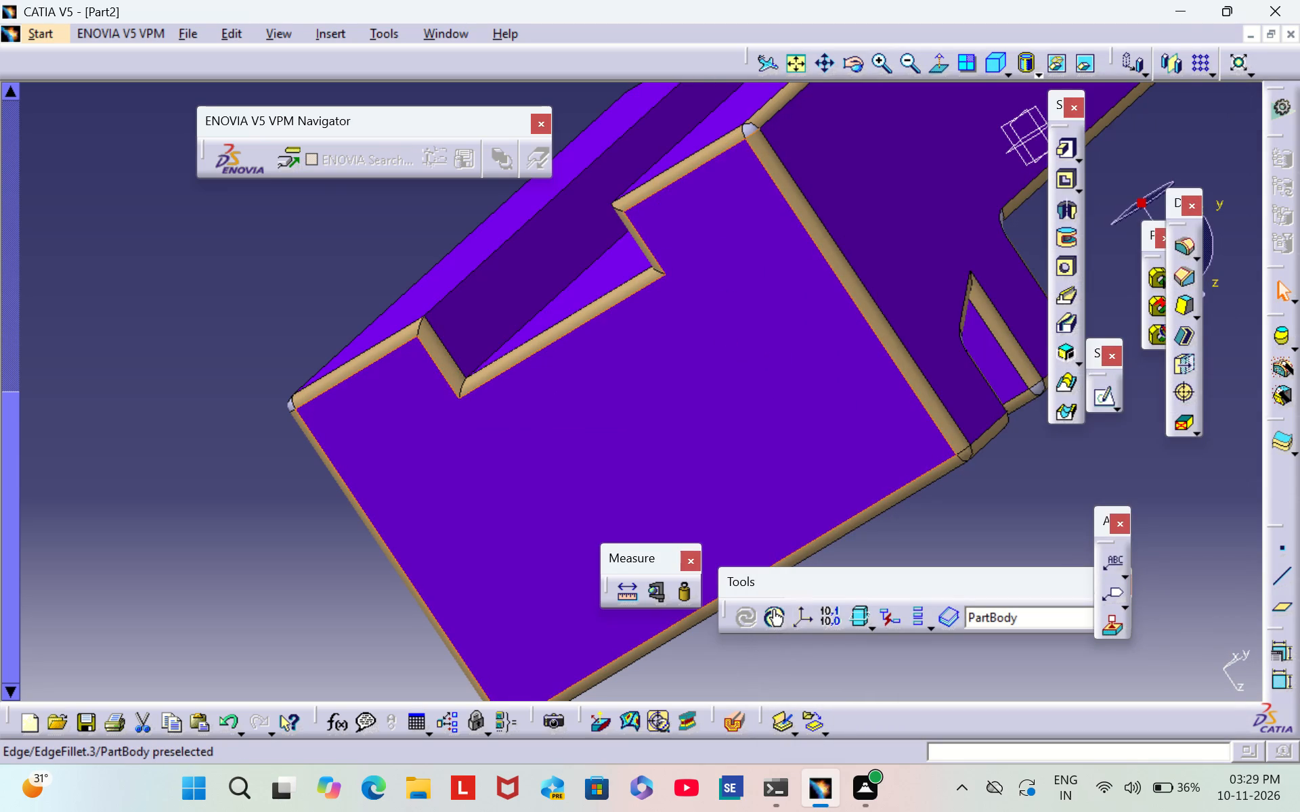
Set the fill color of the small corner fillet face at the outer-ridge end's positive-Y underside corner to tan.
right_click(747, 128)
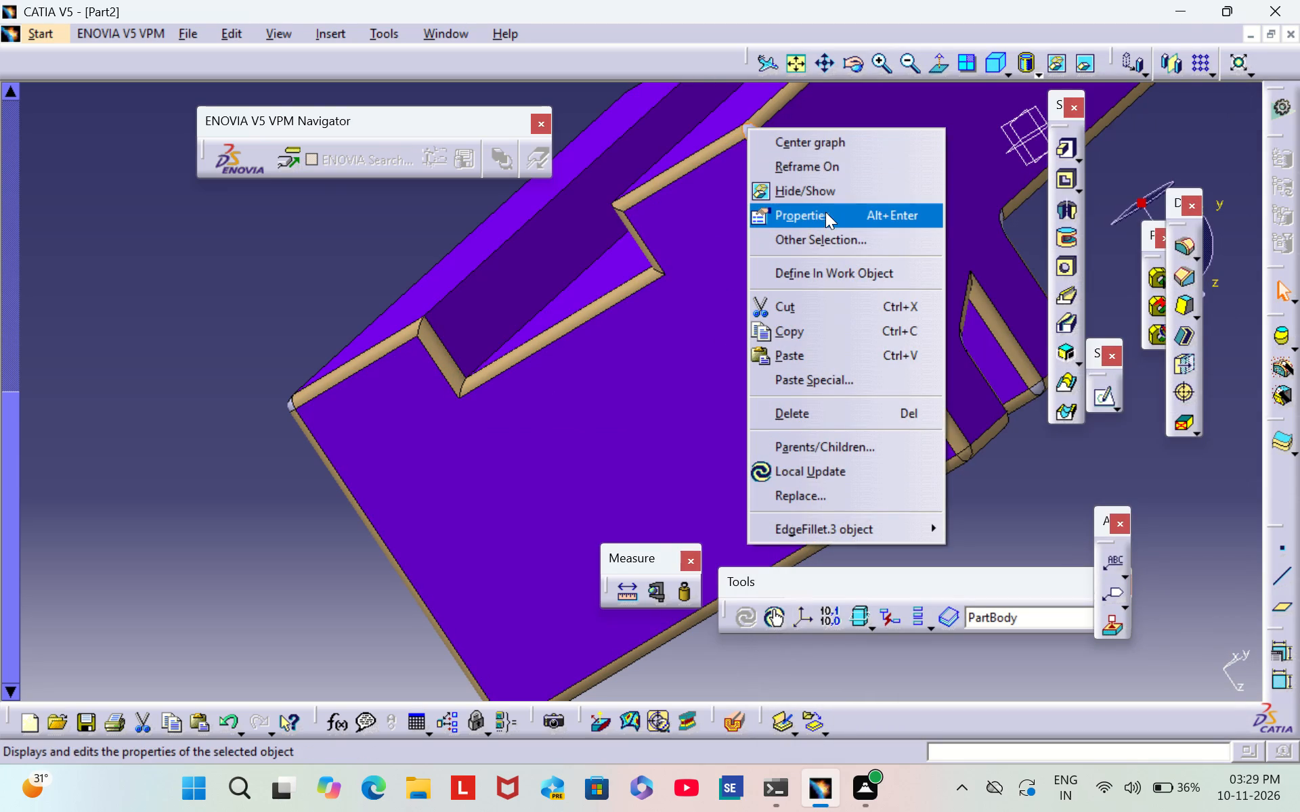
click(825, 212)
click(827, 211)
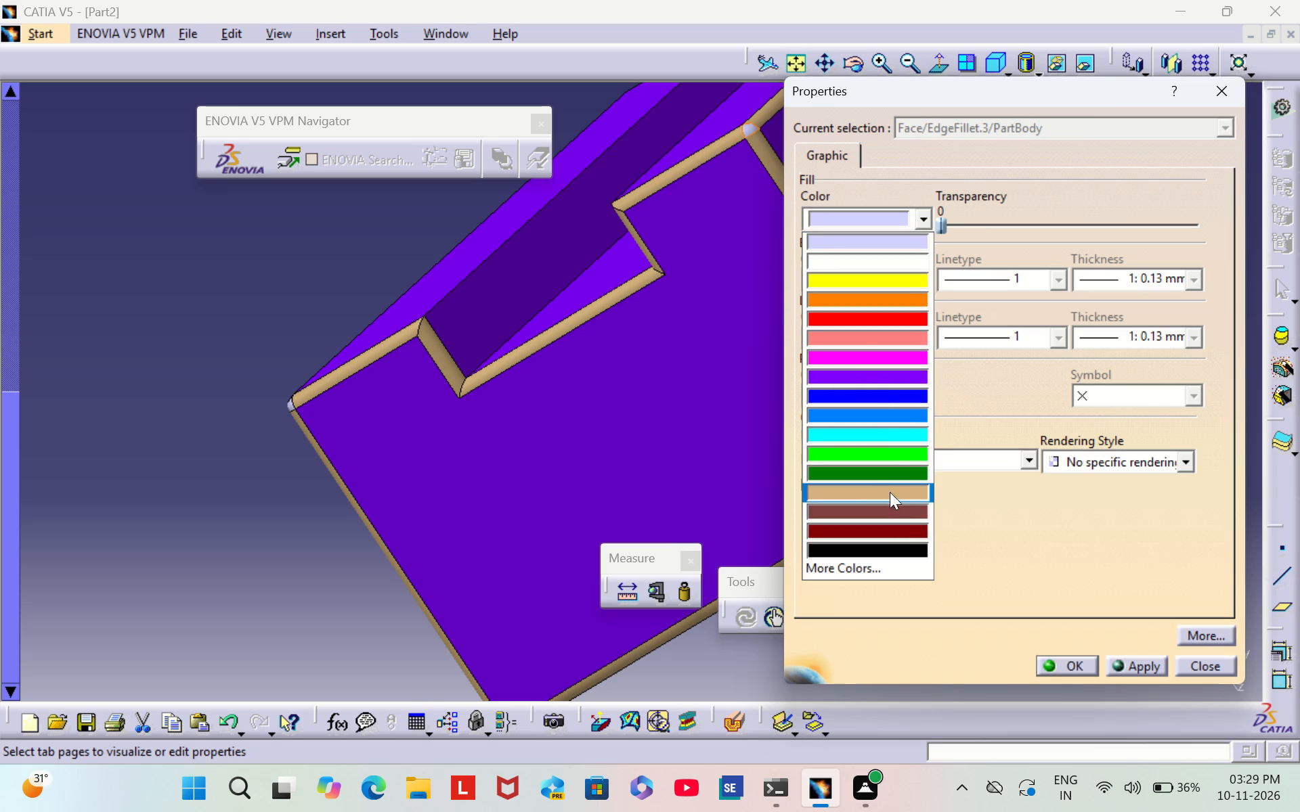
click(890, 491)
click(1075, 667)
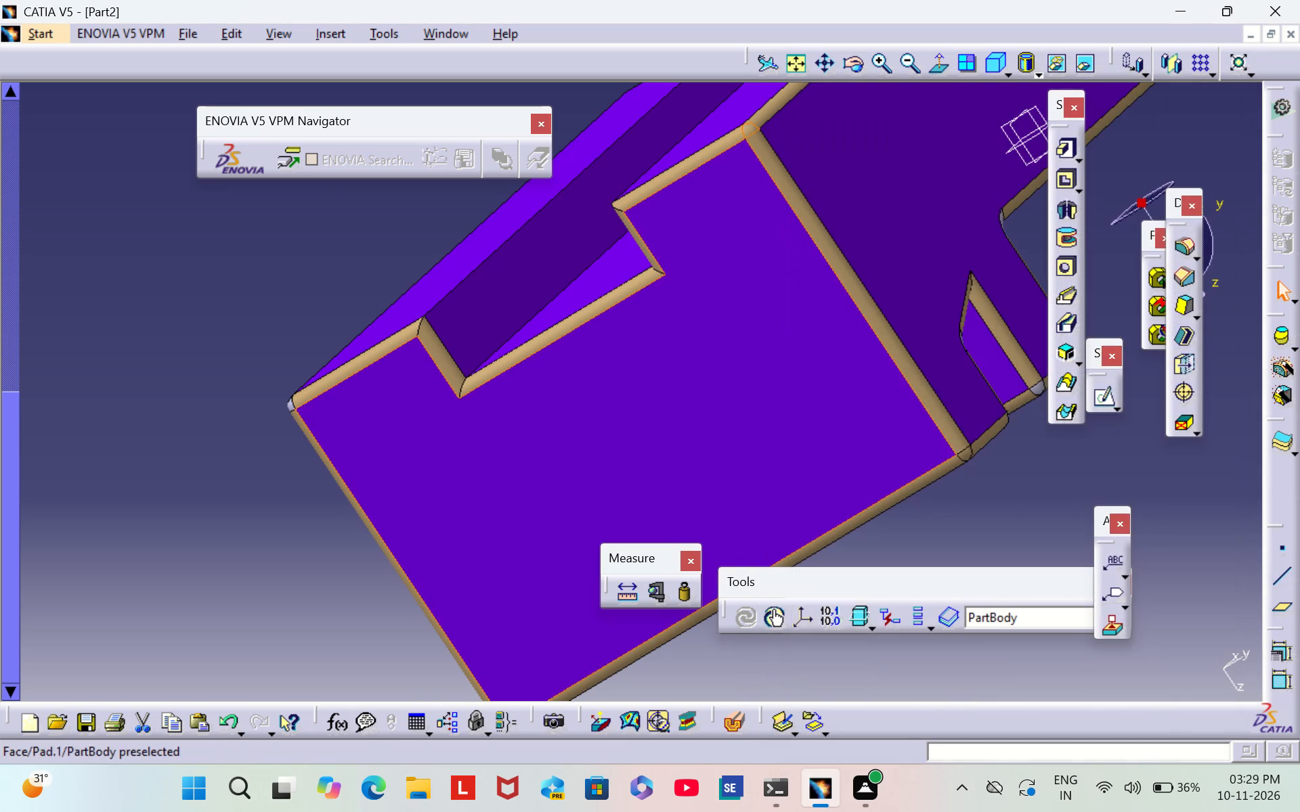
click(267, 526)
Set the fill color of the small corner fillet face at the outer-ridge end's negative-Y underside corner to tan.
scroll(274, 497, down, 2)
middle_drag(274, 496, 442, 470)
right_drag(274, 496, 605, 426)
middle_drag(469, 463, 605, 426)
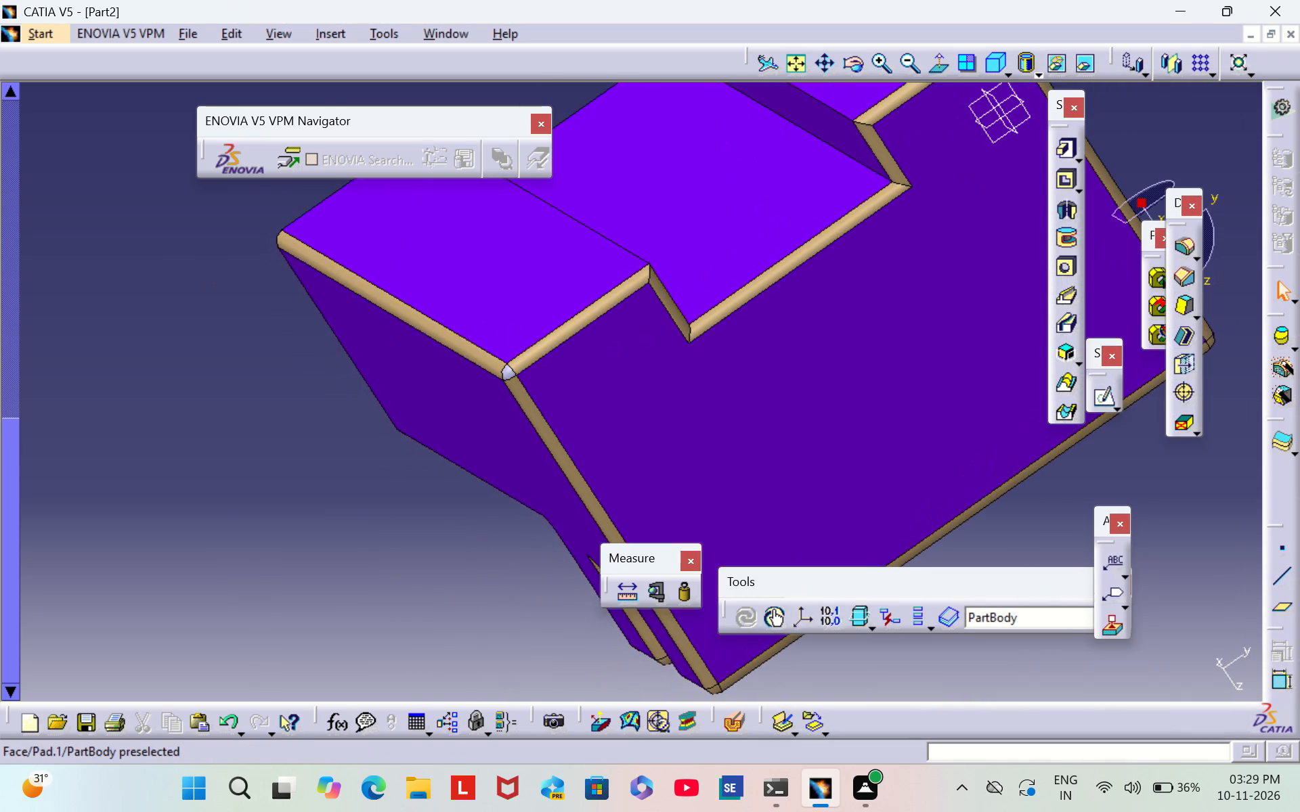
right_click(504, 375)
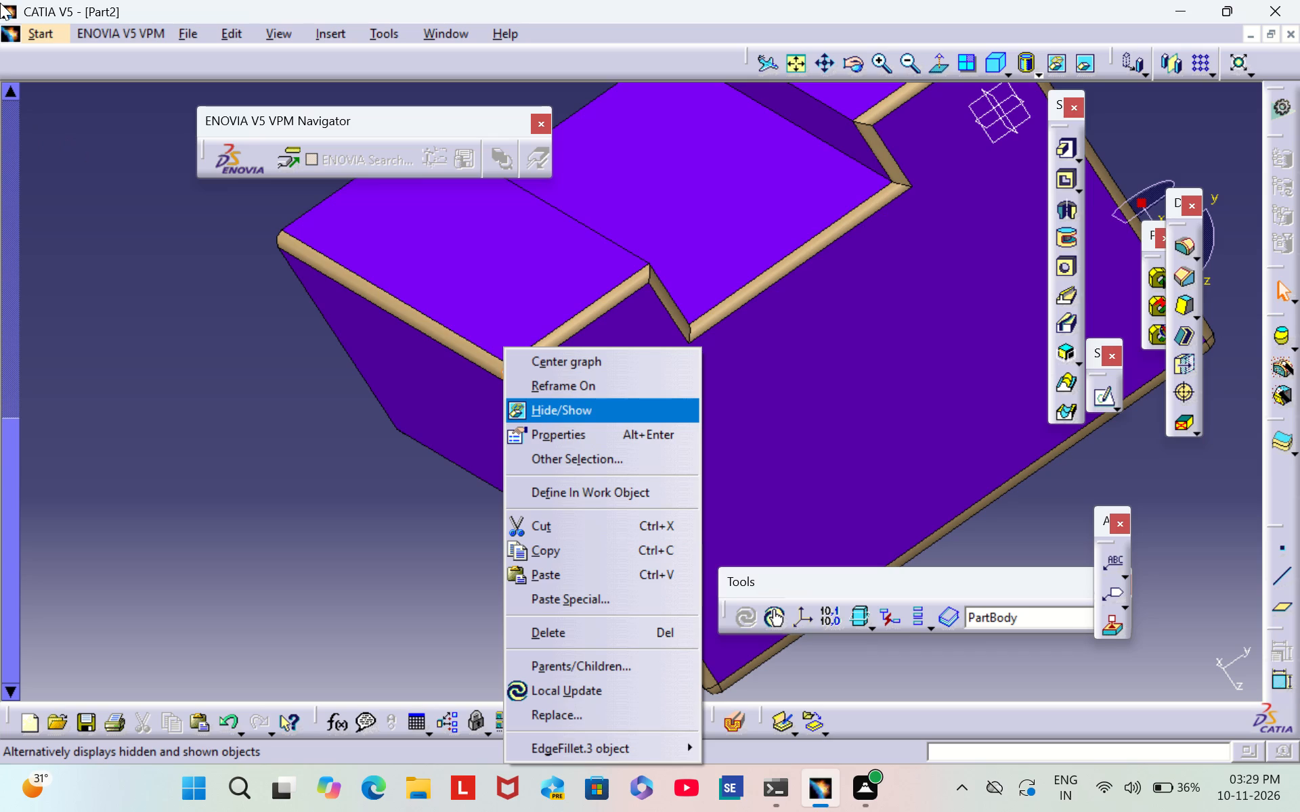
click(600, 439)
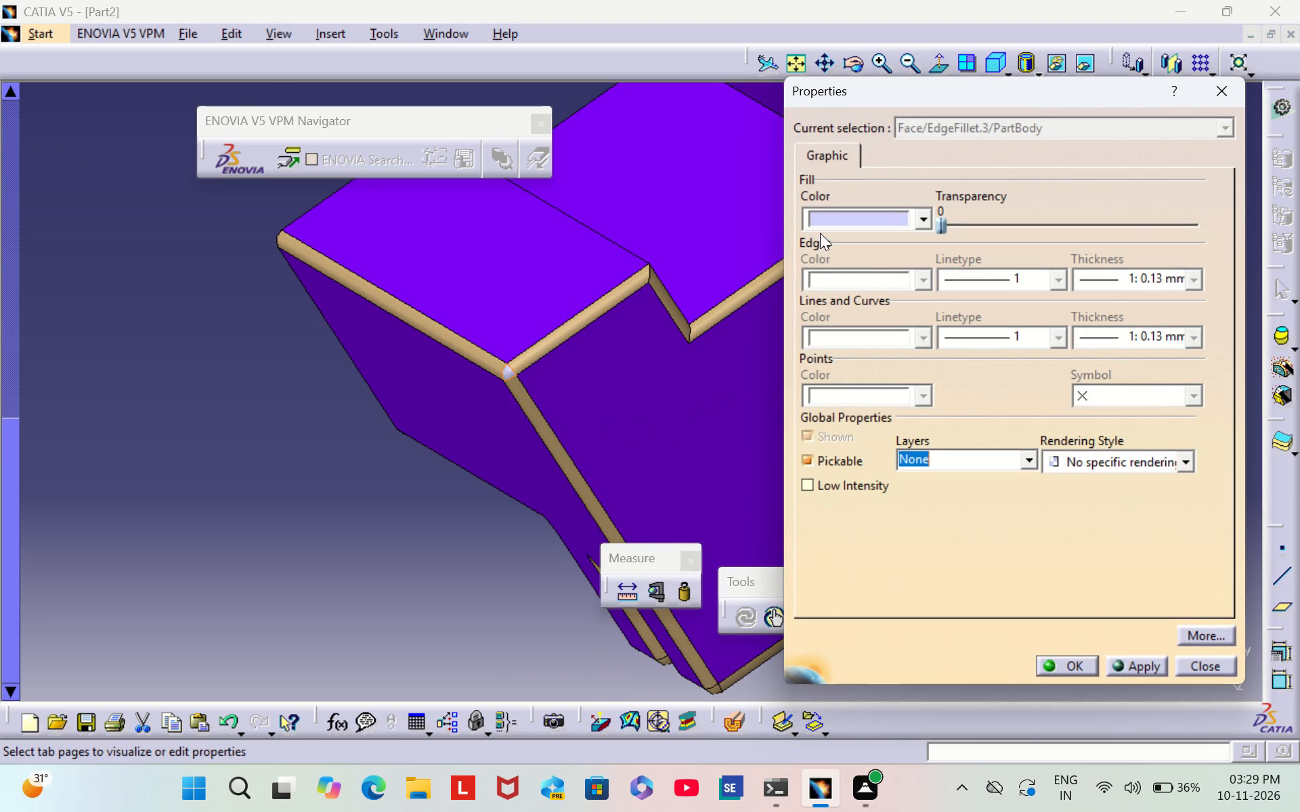
click(821, 231)
click(872, 491)
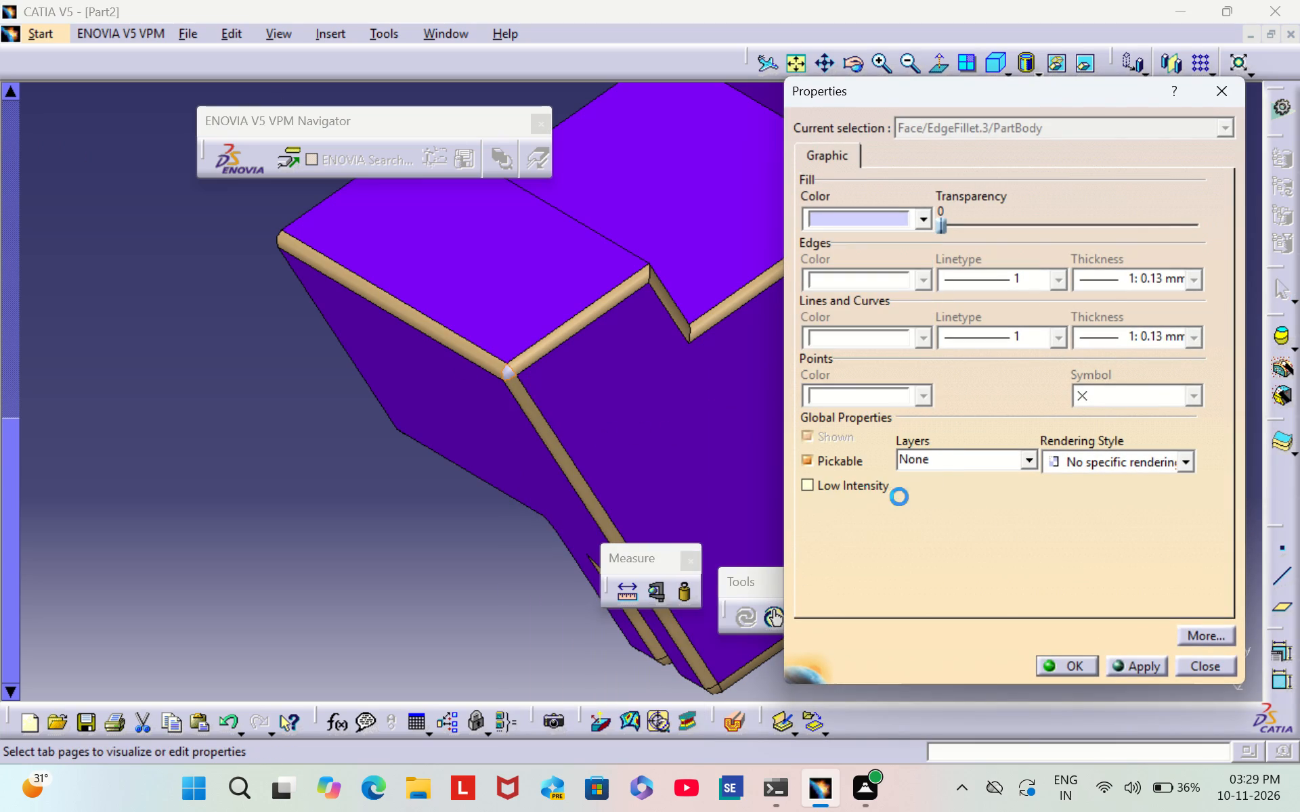
click(1077, 658)
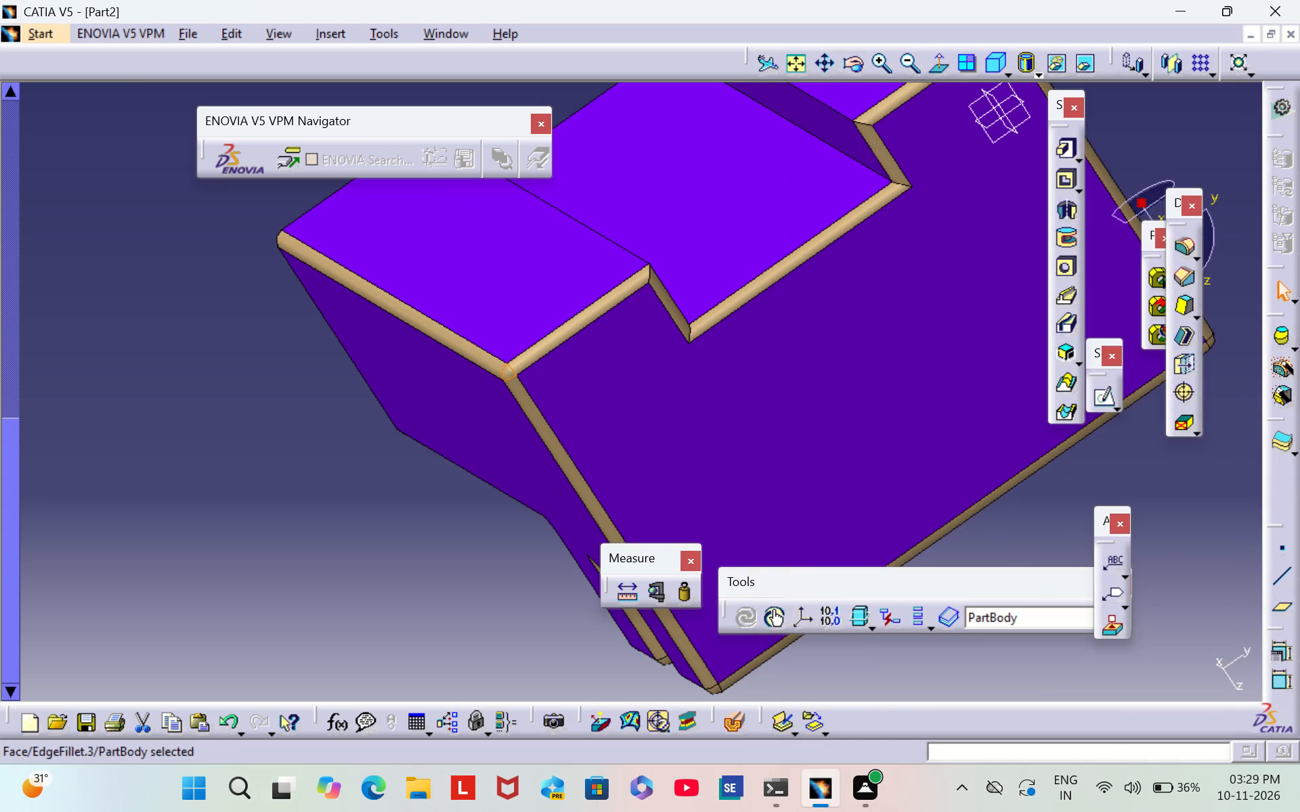
Set the fill color of the positive-Y side corner fillet face where the low step's top meets the adjacent ridge's wall to tan.
drag(8, 330, 15, 321)
middle_drag(951, 241, 675, 349)
scroll(938, 244, down, 1)
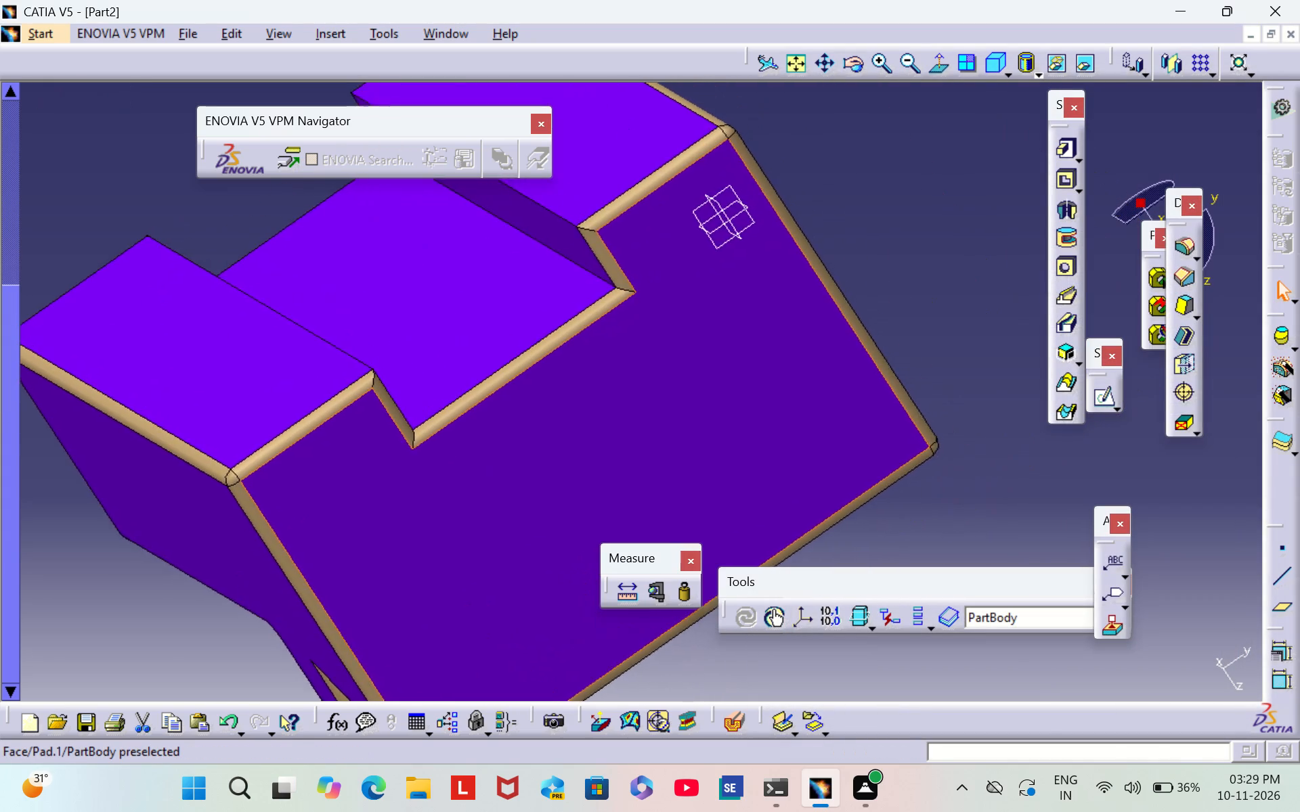
middle_drag(675, 349, 972, 246)
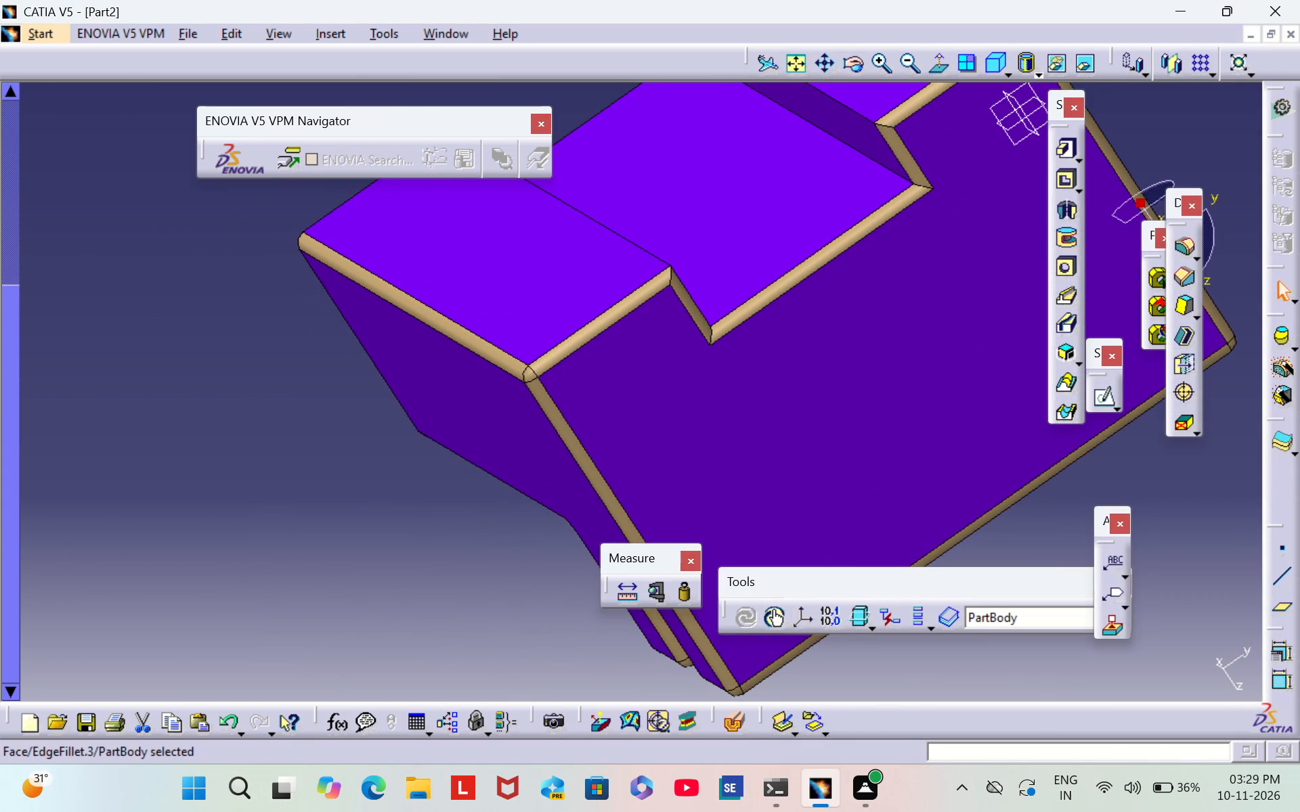
middle_drag(207, 424, 915, 284)
right_drag(207, 423, 915, 284)
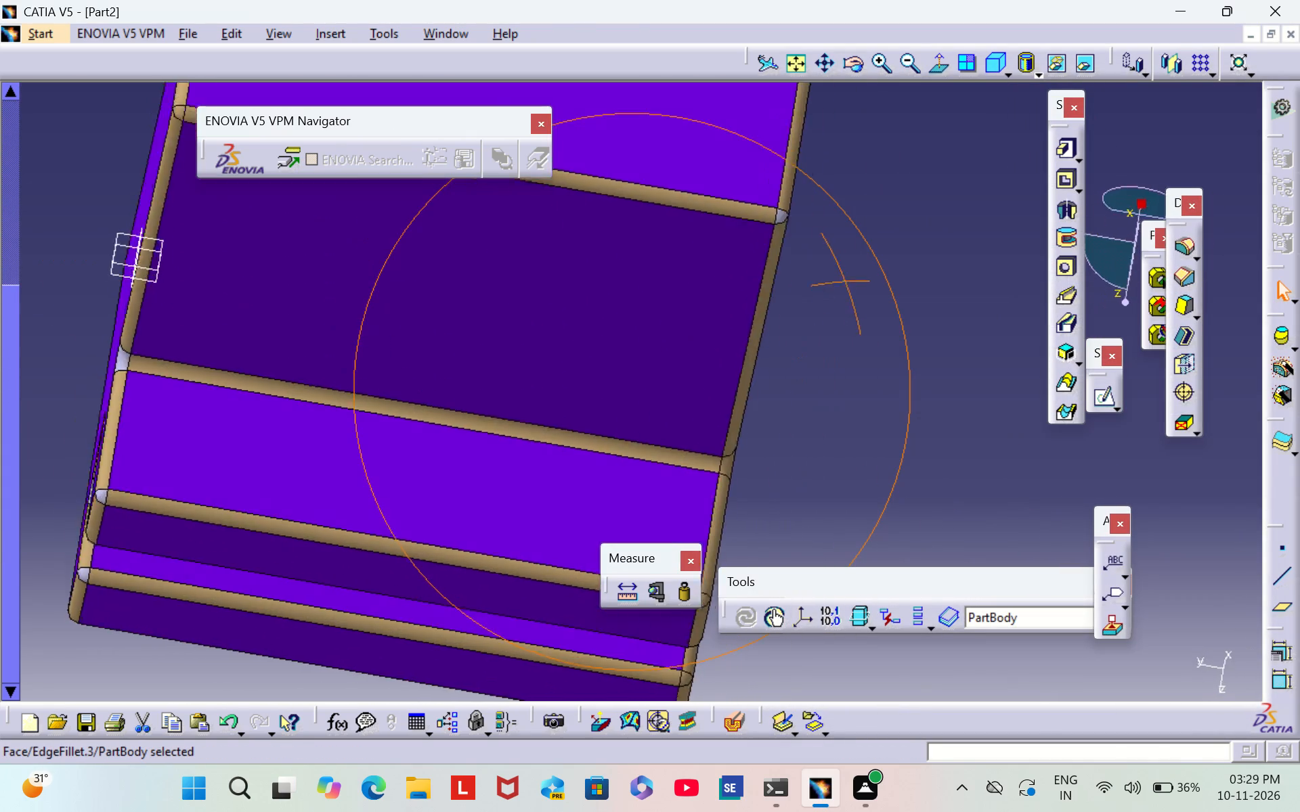
right_drag(915, 284, 1189, 201)
middle_drag(915, 284, 1189, 201)
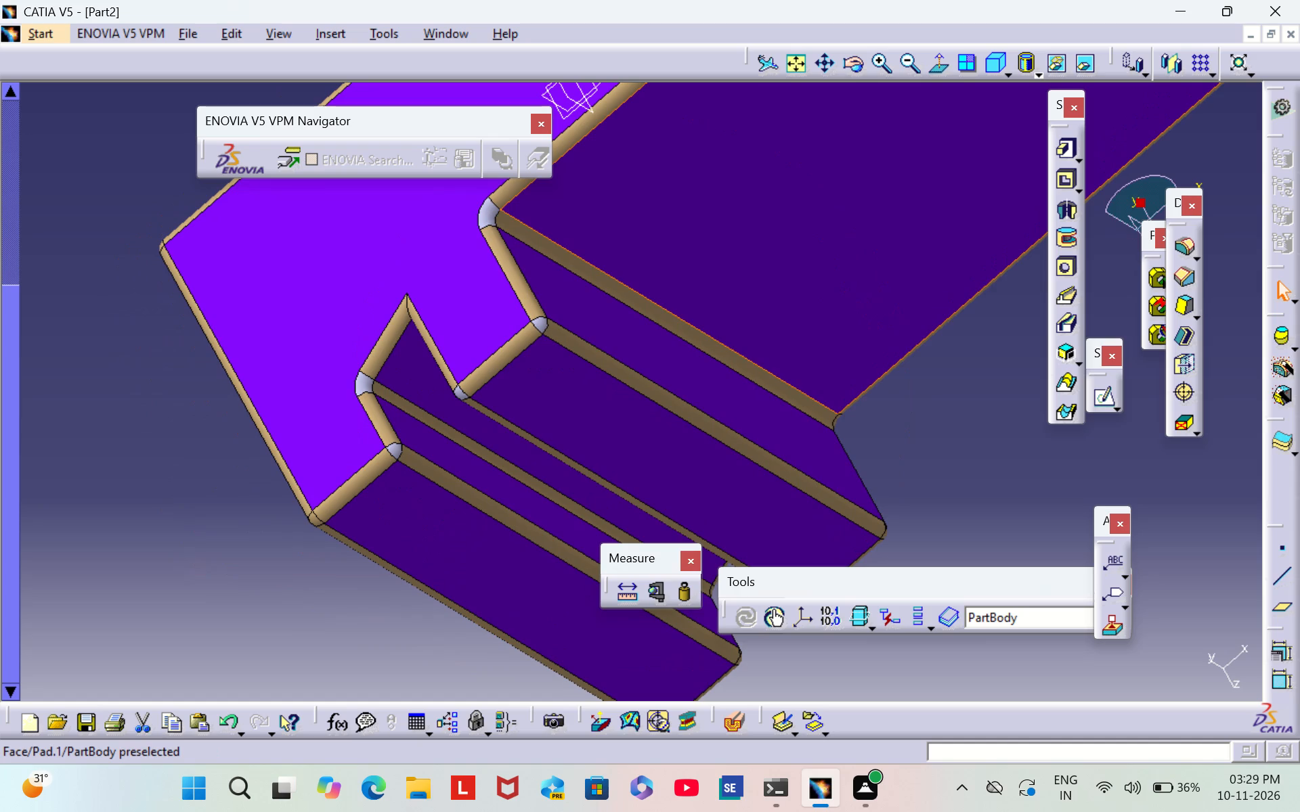
right_click(489, 217)
click(622, 307)
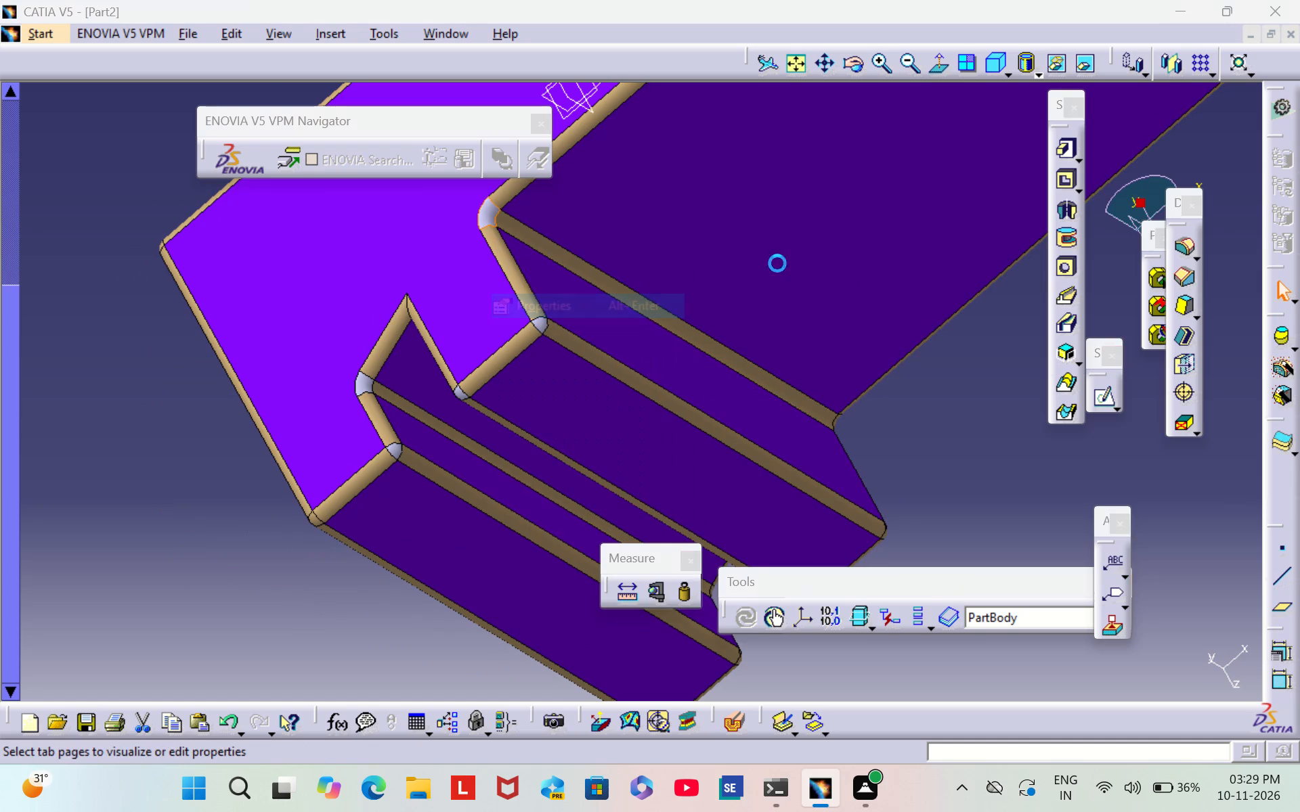
click(903, 223)
click(892, 486)
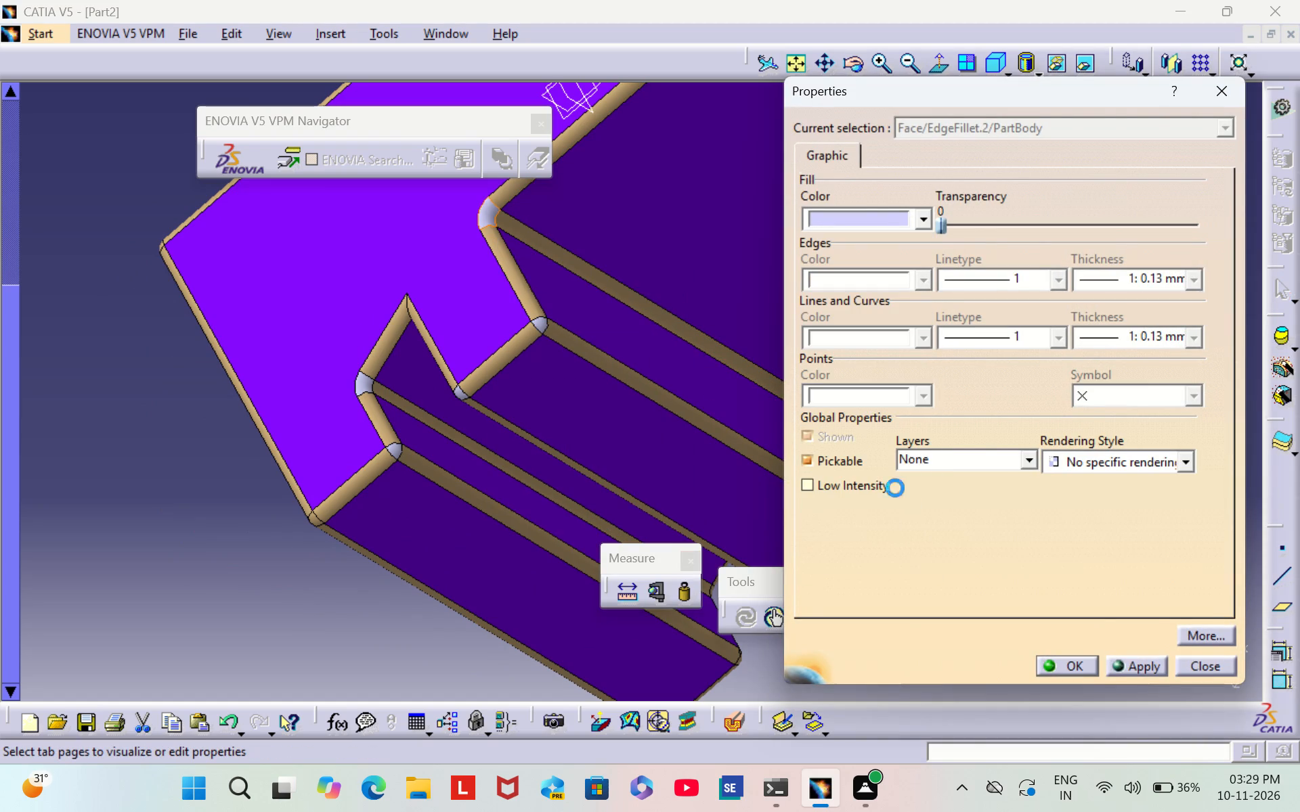
click(1079, 668)
click(1039, 479)
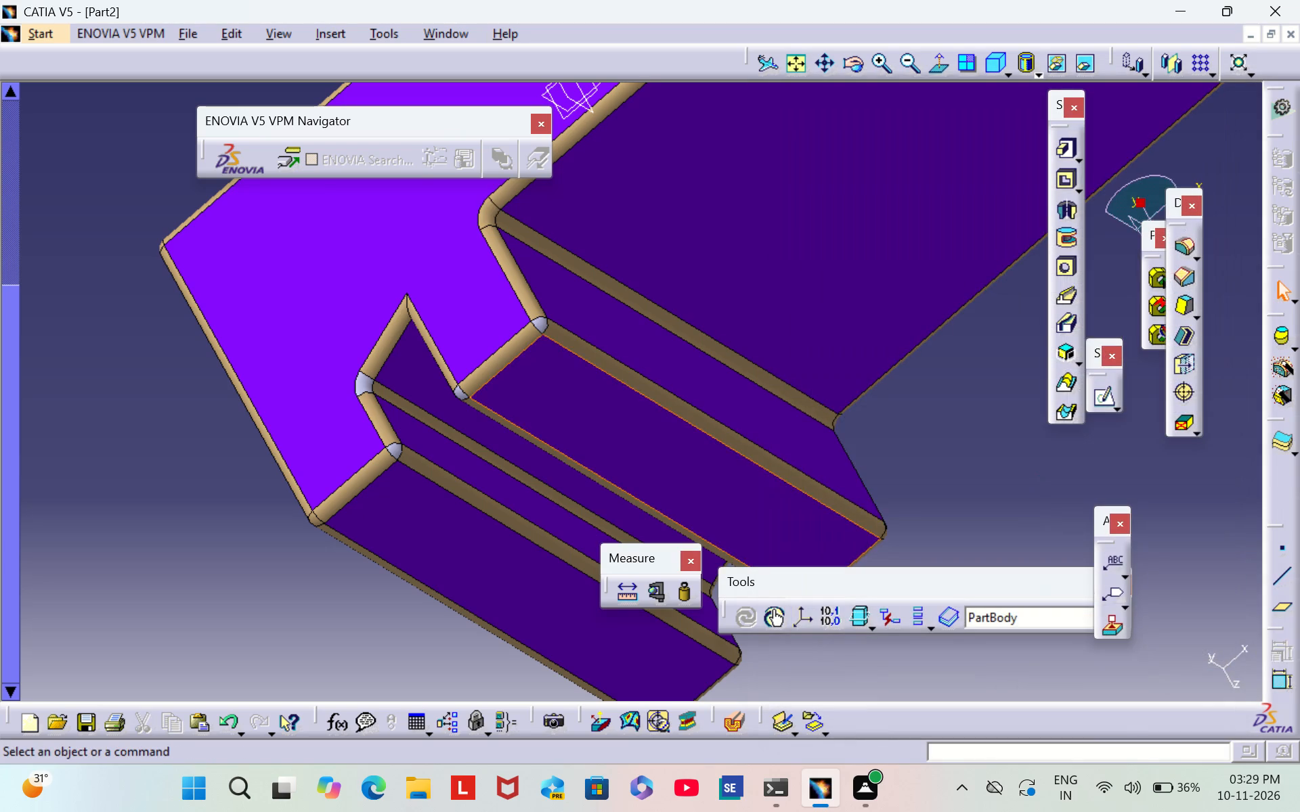
Set the fill color of the positive-Y side corner fillet face where the low-step-side ridge's wall meets its top to tan.
right_click(542, 327)
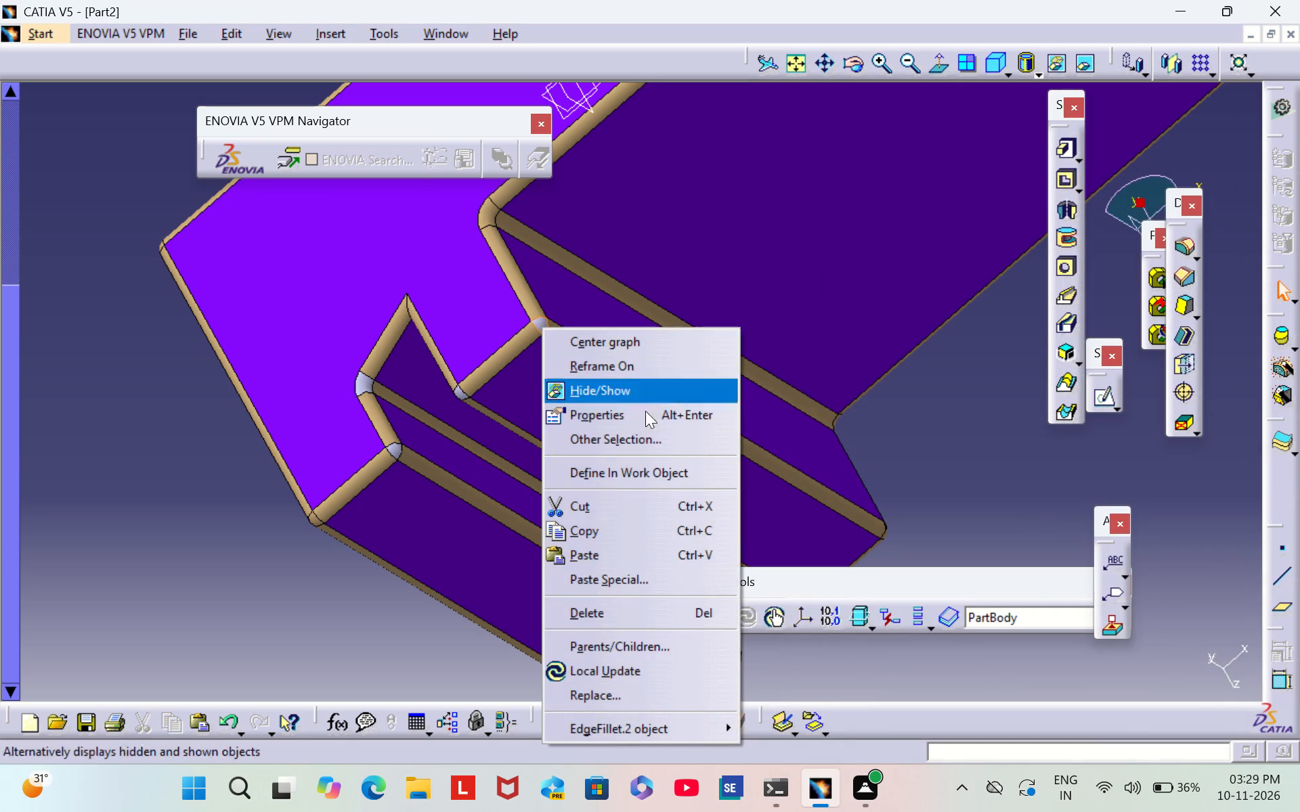
click(646, 422)
click(875, 212)
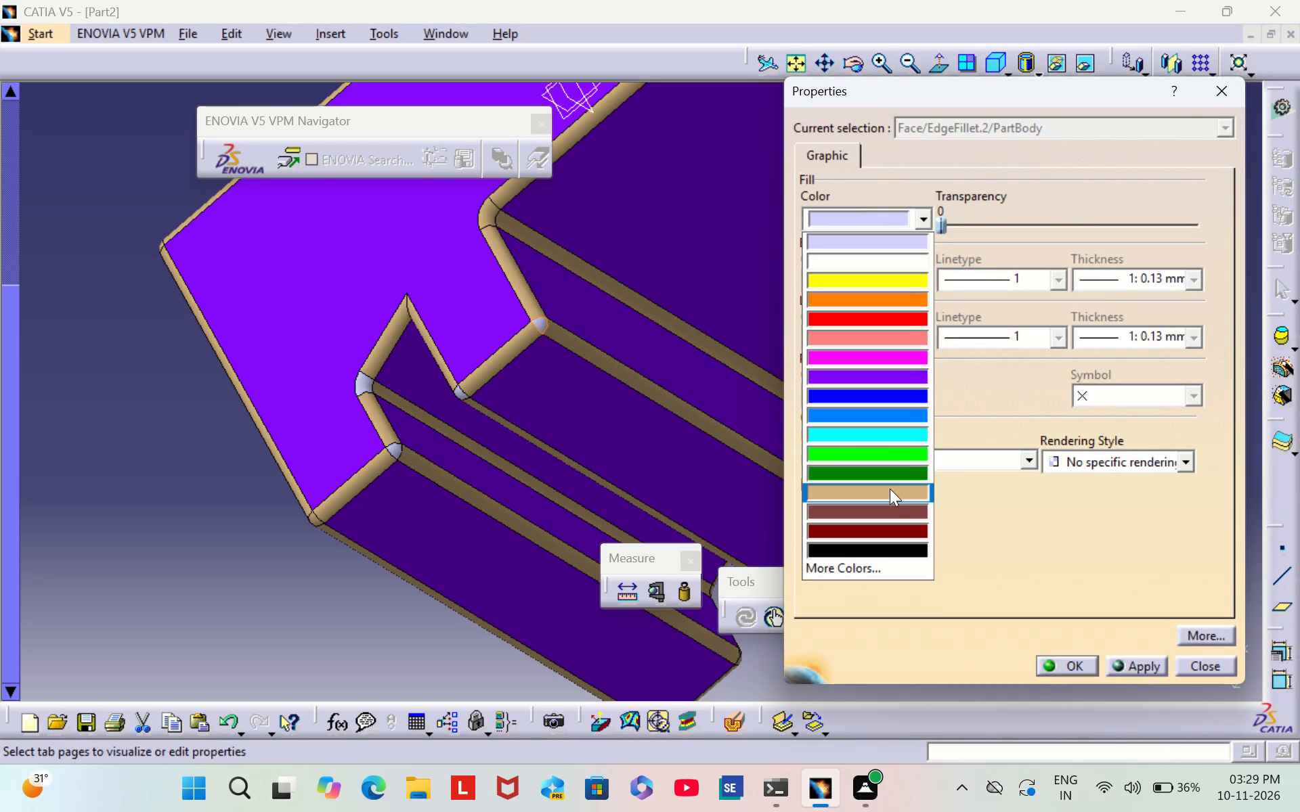
click(890, 496)
click(1071, 652)
click(1071, 660)
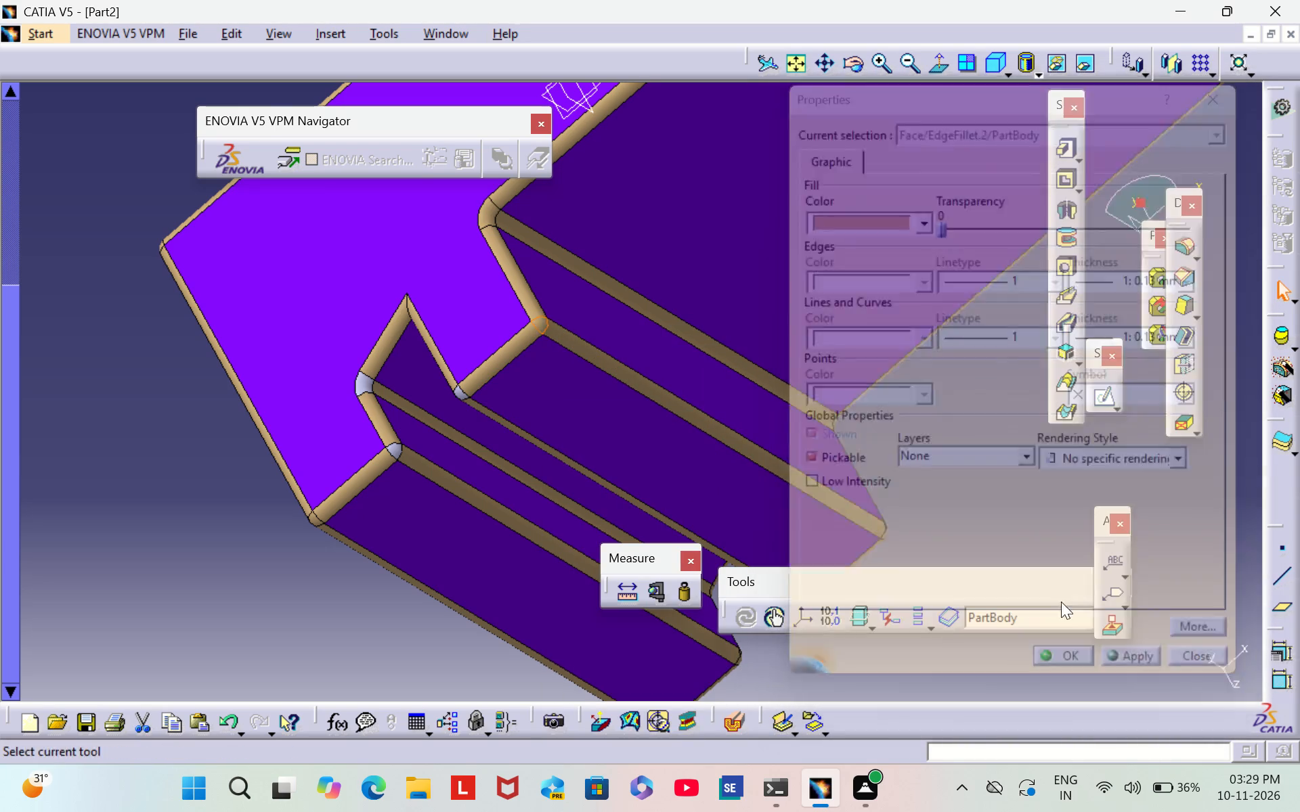
click(1051, 539)
Set the fill color of the positive-Y side corner fillet face where the notch's sloped floor meets the outer ridge's wall to tan.
scroll(203, 434, down, 2)
middle_drag(203, 430, 477, 348)
right_drag(207, 428, 477, 348)
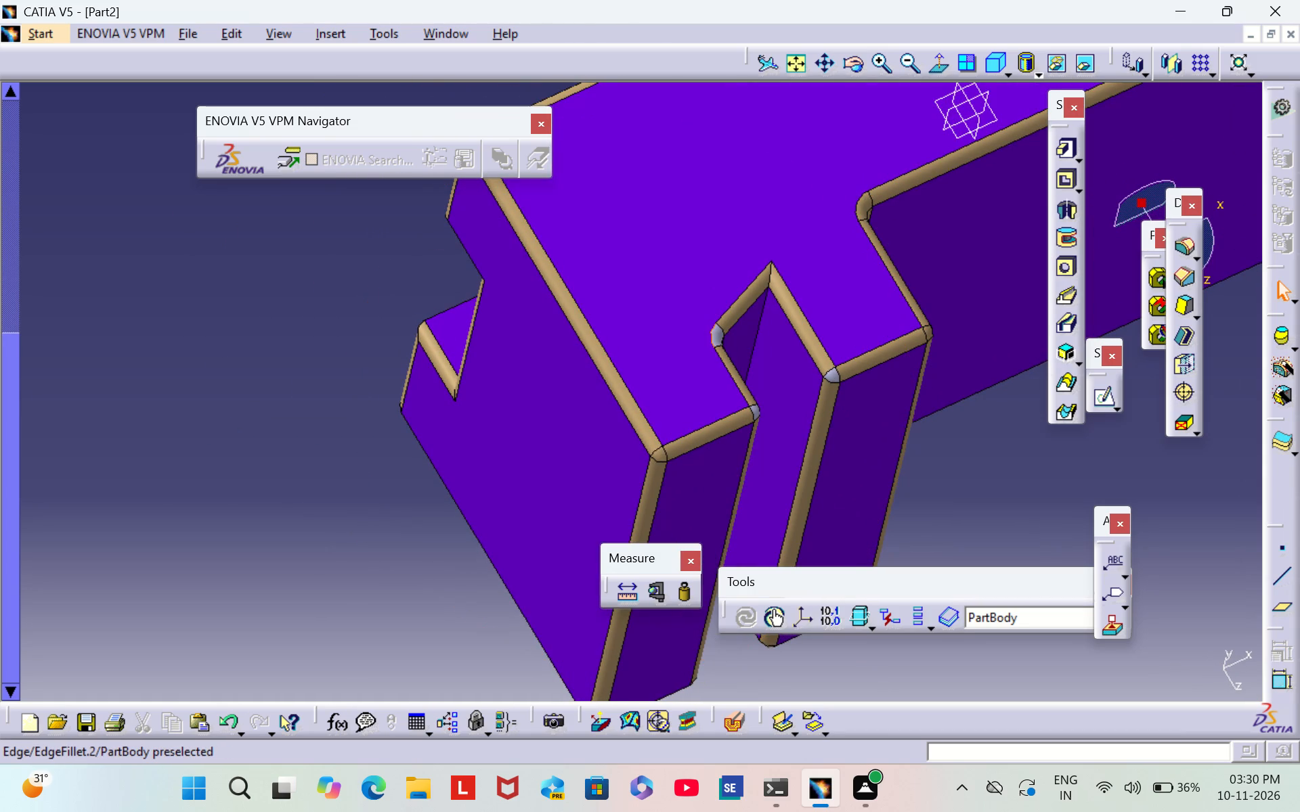
right_click(720, 332)
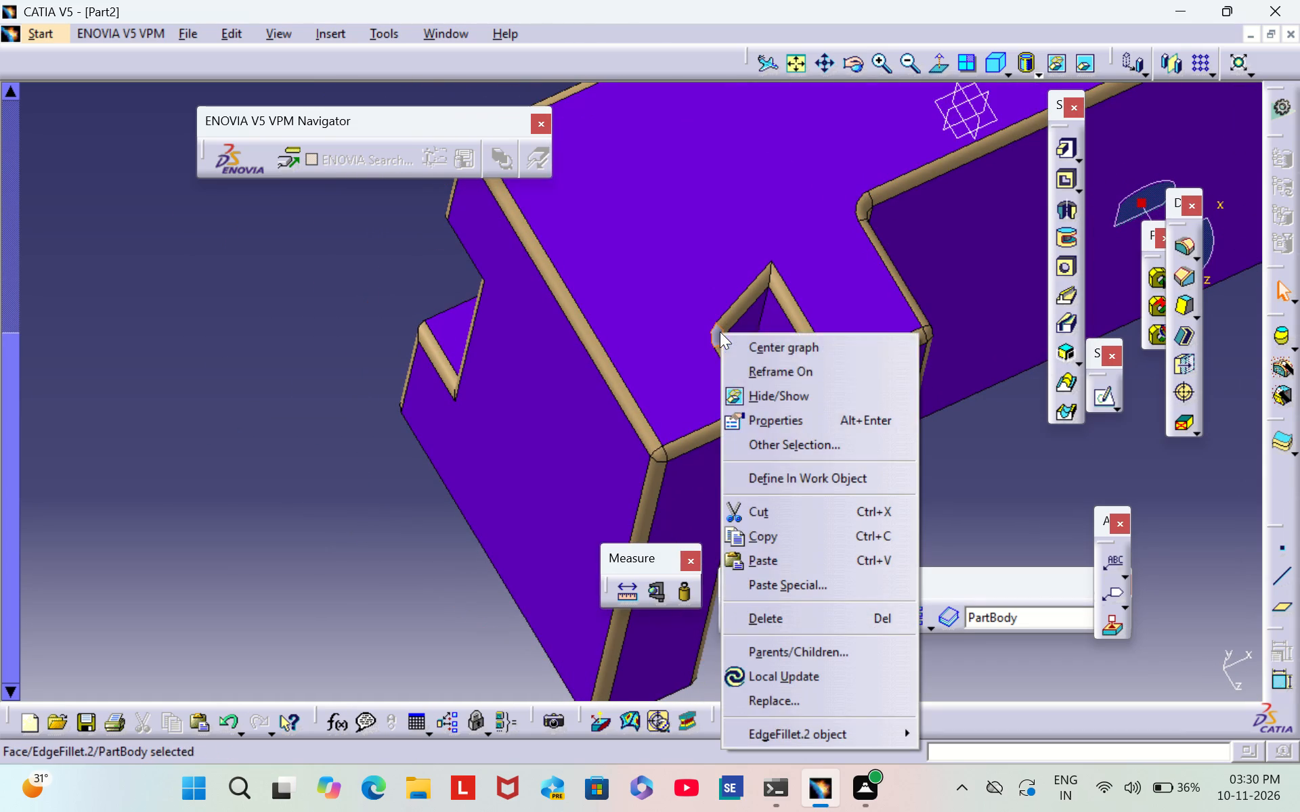
click(845, 421)
click(859, 224)
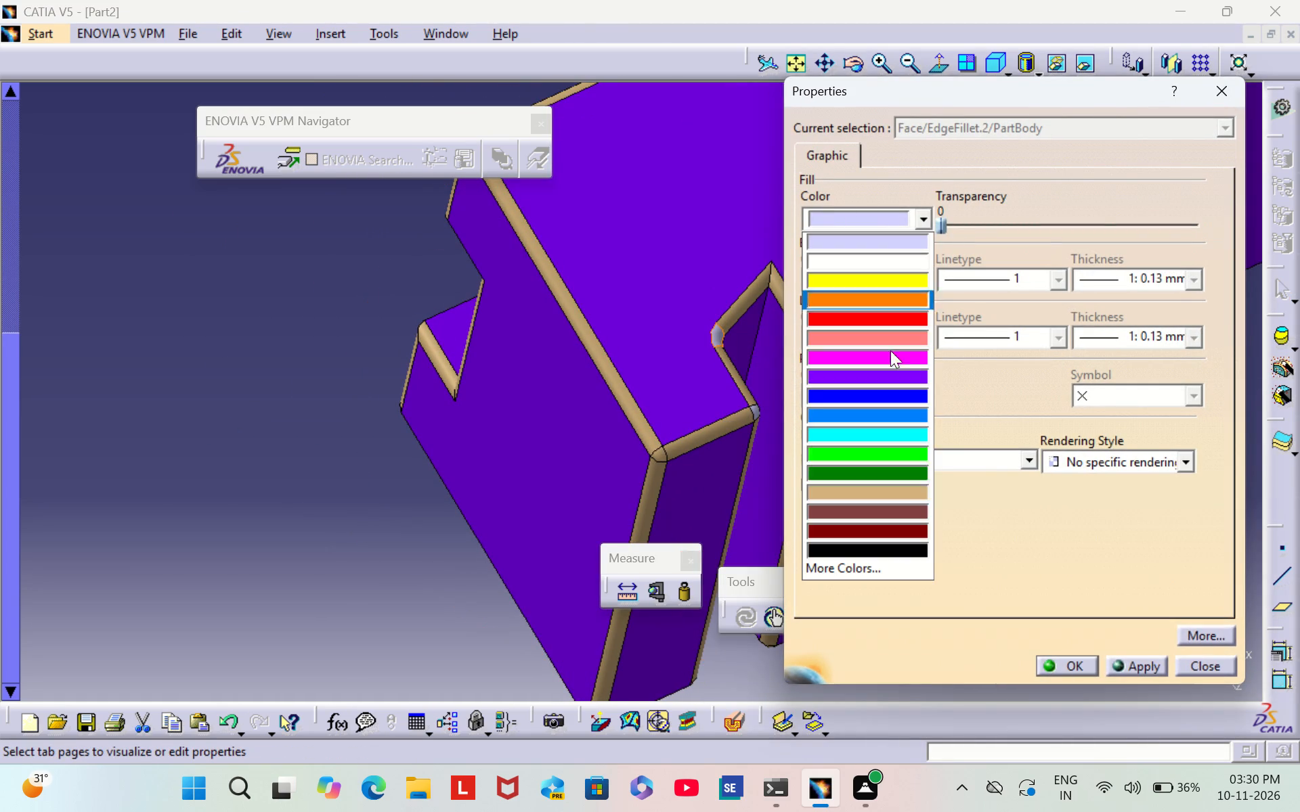
click(913, 487)
click(1071, 668)
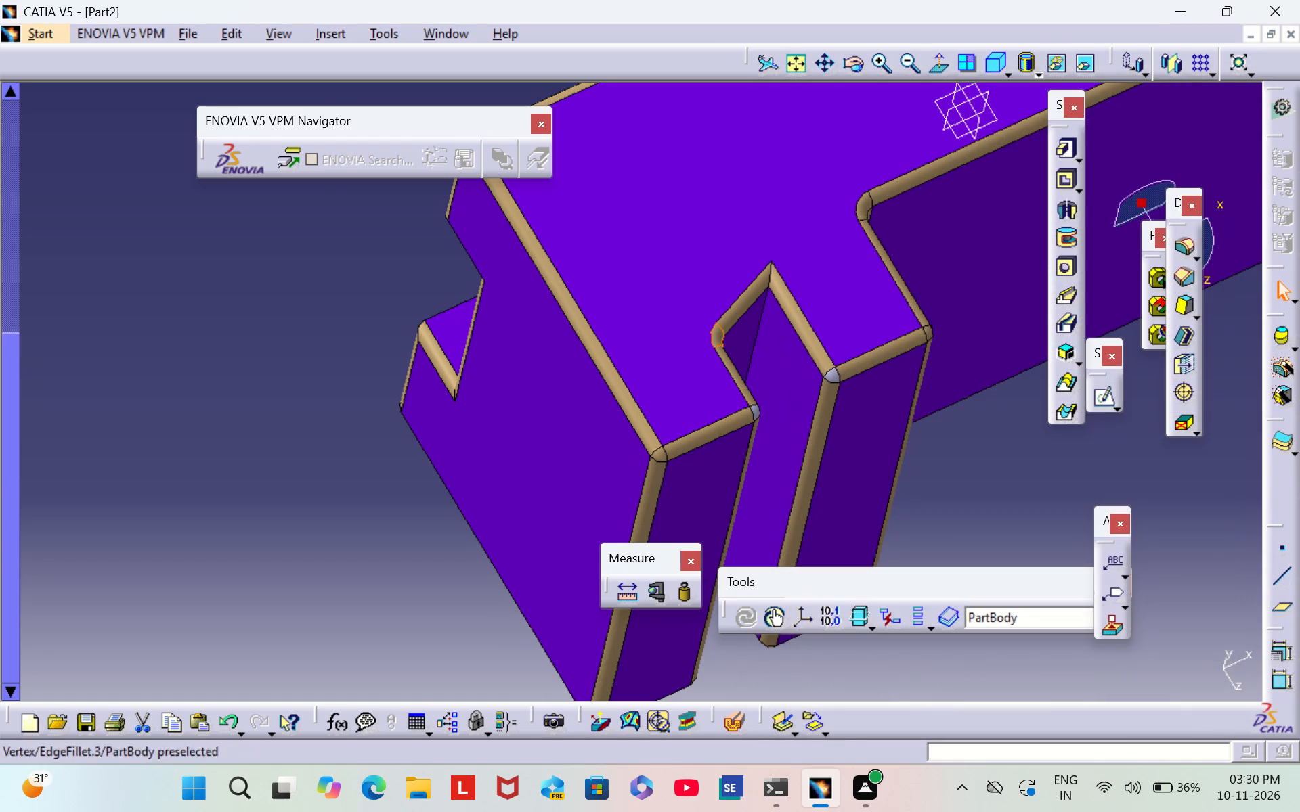
click(331, 428)
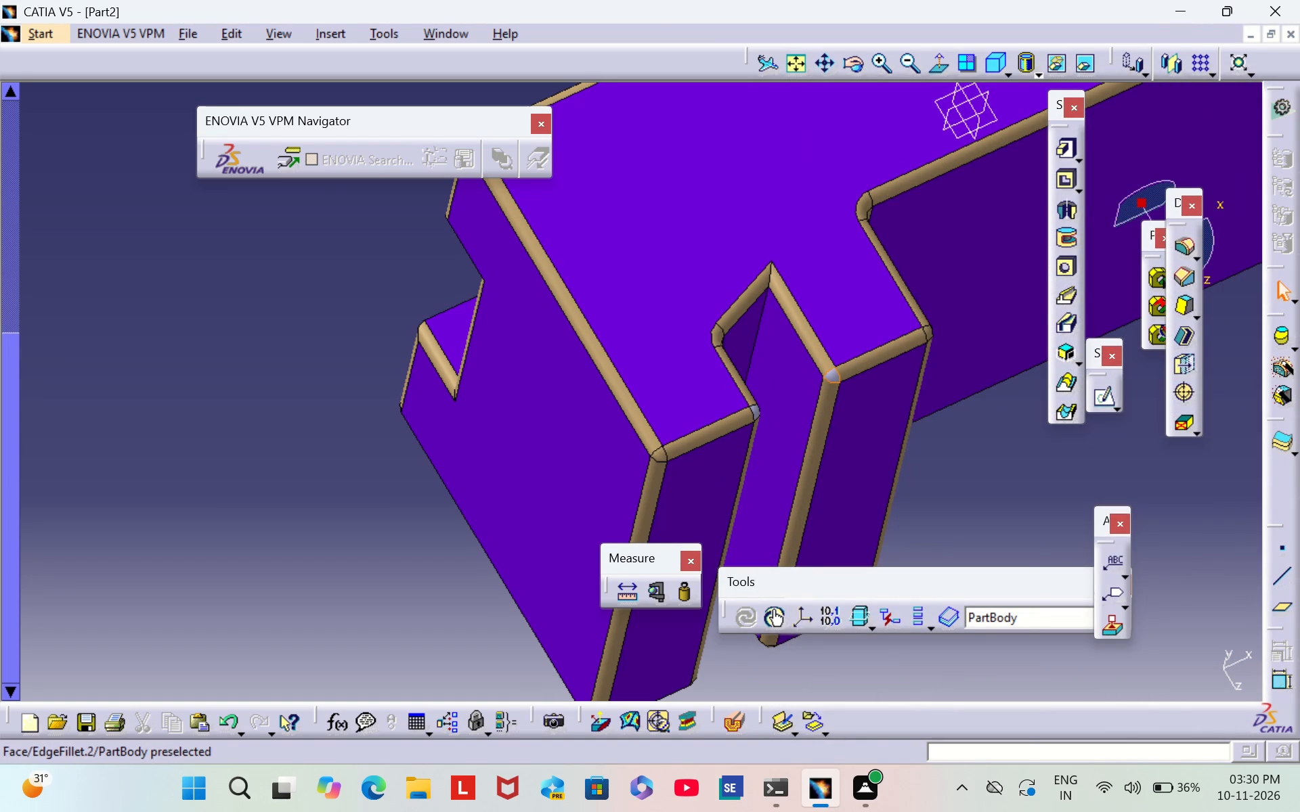
Set the fill color of the positive-Y side corner fillet face where the low-step-side ridge's top meets the notch wall to tan.
right_click(832, 376)
click(917, 430)
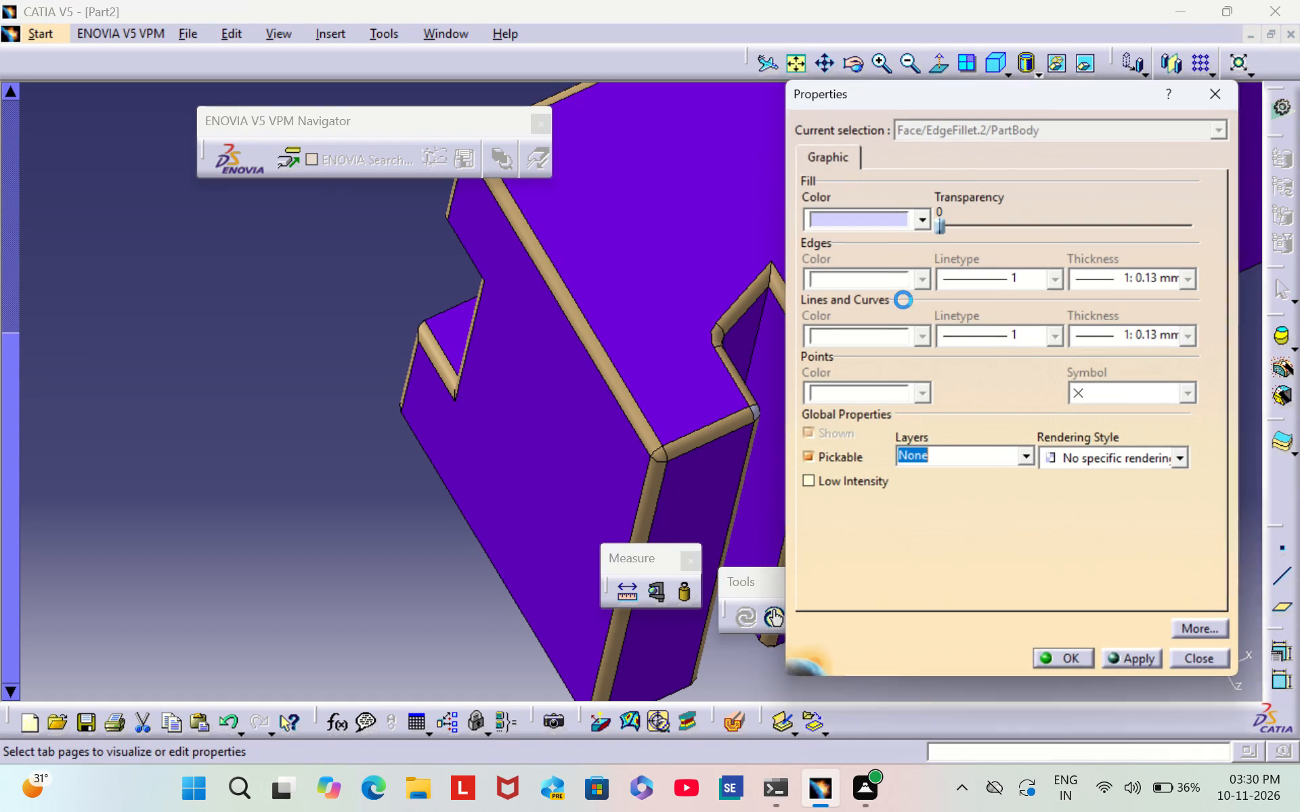
click(884, 224)
click(922, 488)
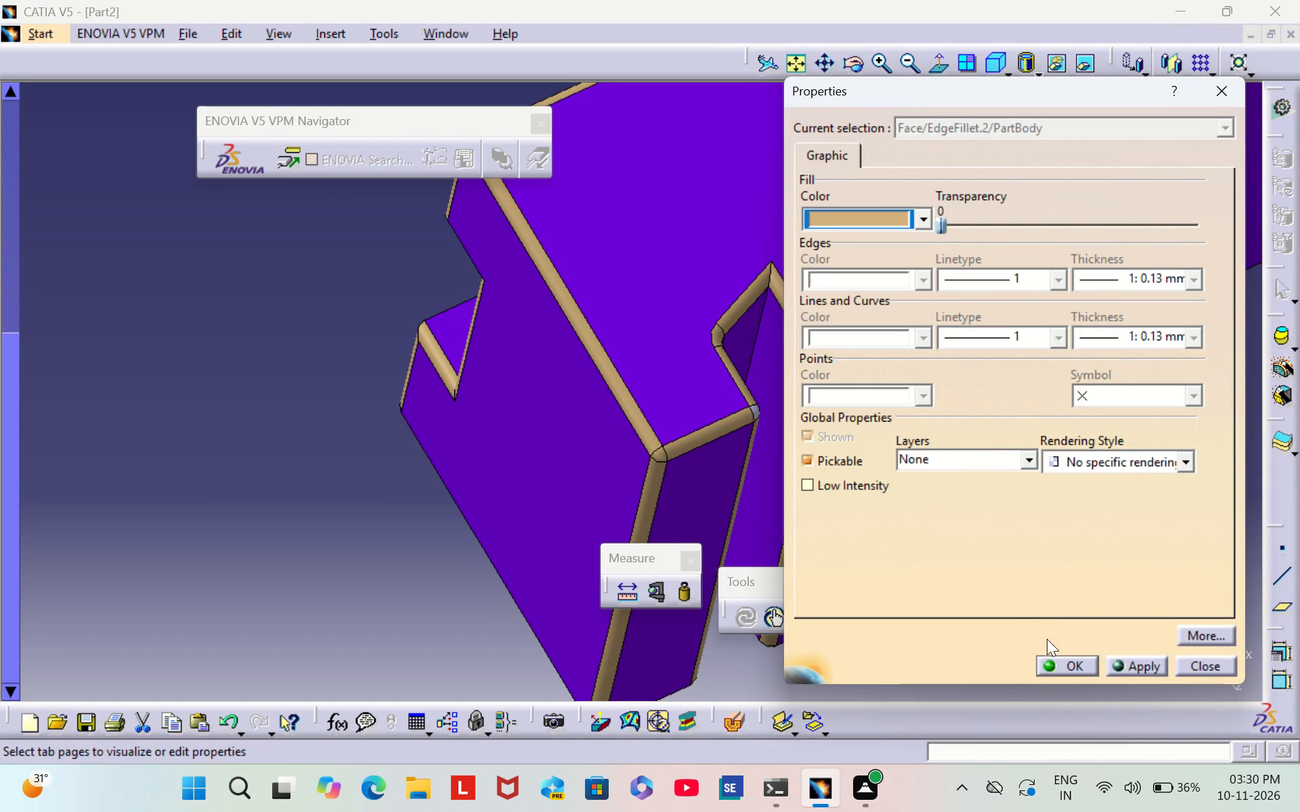
click(1051, 664)
click(350, 621)
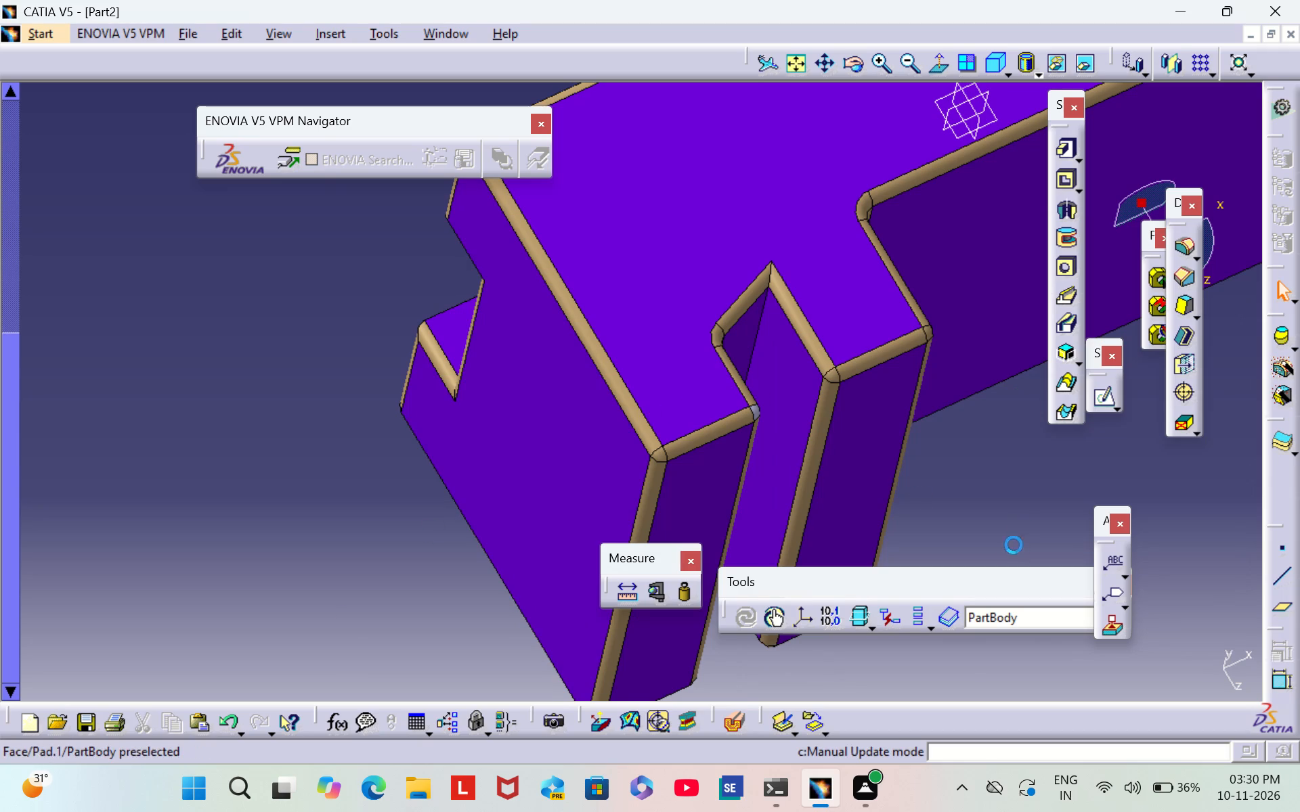
Set the fill color of the positive-Y side corner fillet face where the outer ridge's notch wall meets its top to tan.
scroll(1038, 477, down, 1)
middle_drag(1038, 476, 570, 369)
right_drag(1037, 472, 569, 371)
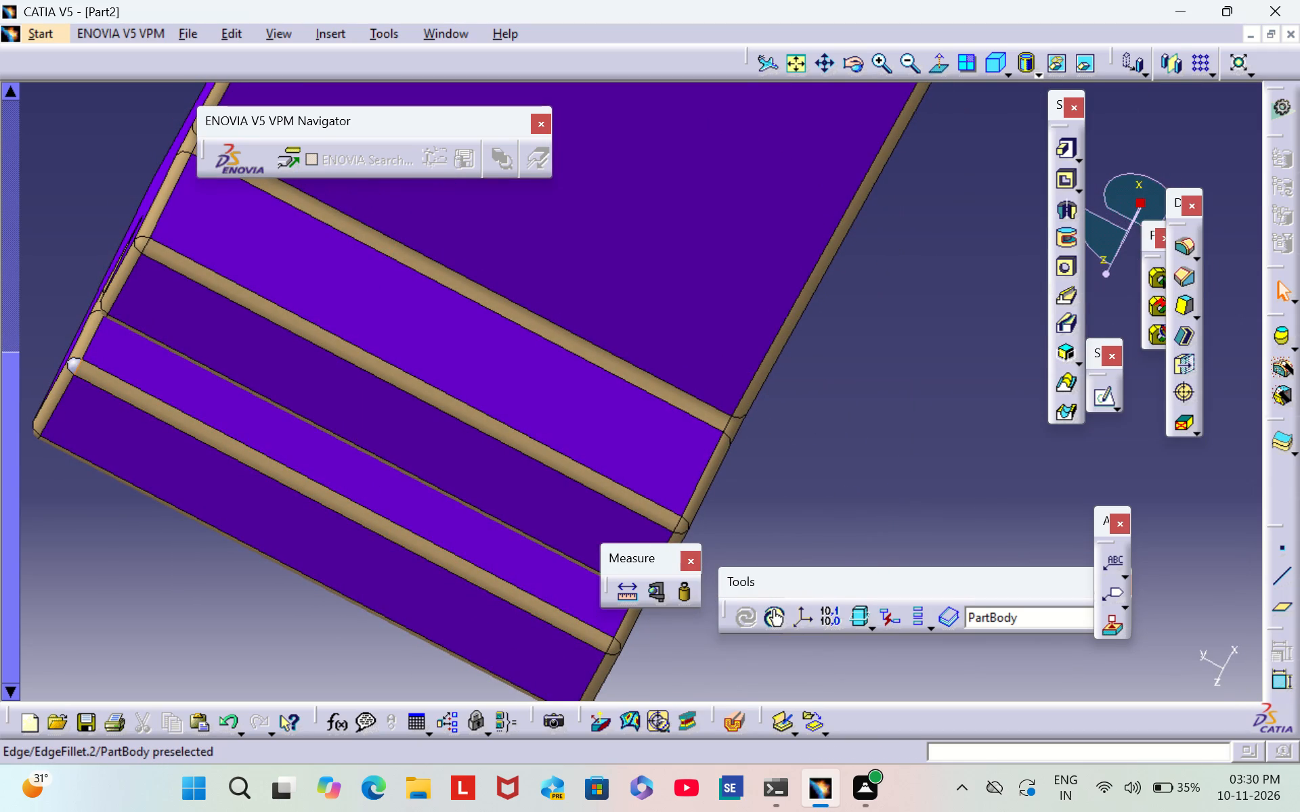
scroll(91, 298, down, 1)
middle_drag(91, 298, 91, 297)
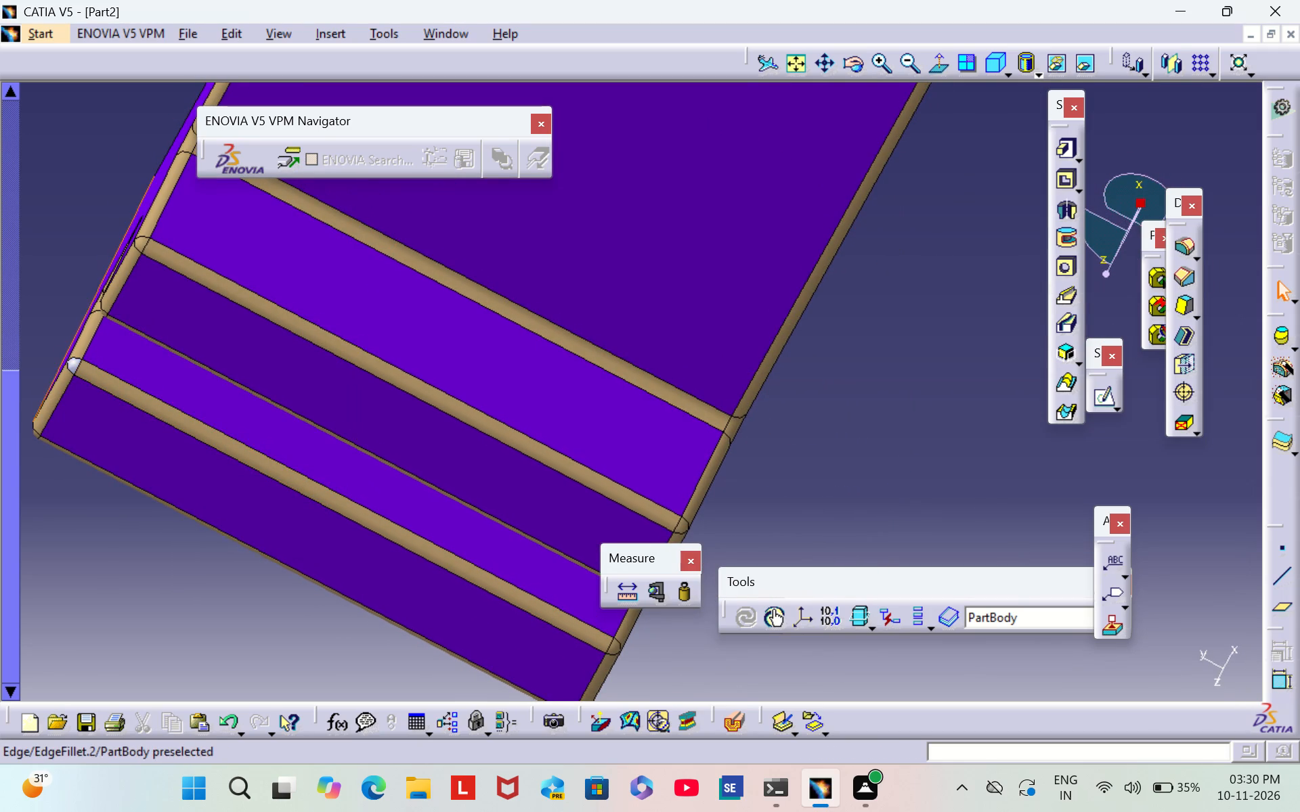
middle_drag(91, 297, 227, 307)
right_drag(104, 290, 227, 306)
scroll(97, 212, down, 1)
middle_drag(97, 212, 289, 212)
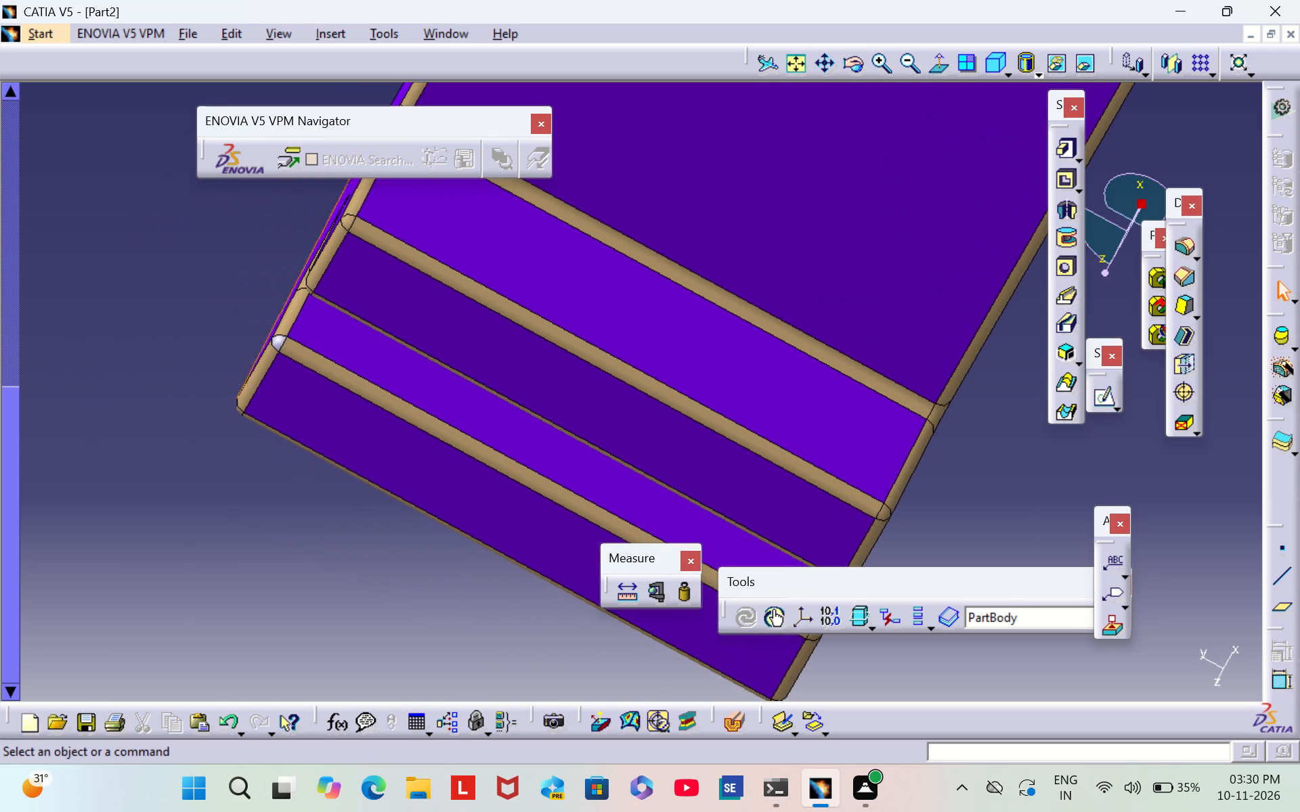
triple_click(877, 68)
double_click(879, 68)
middle_drag(417, 380, 482, 387)
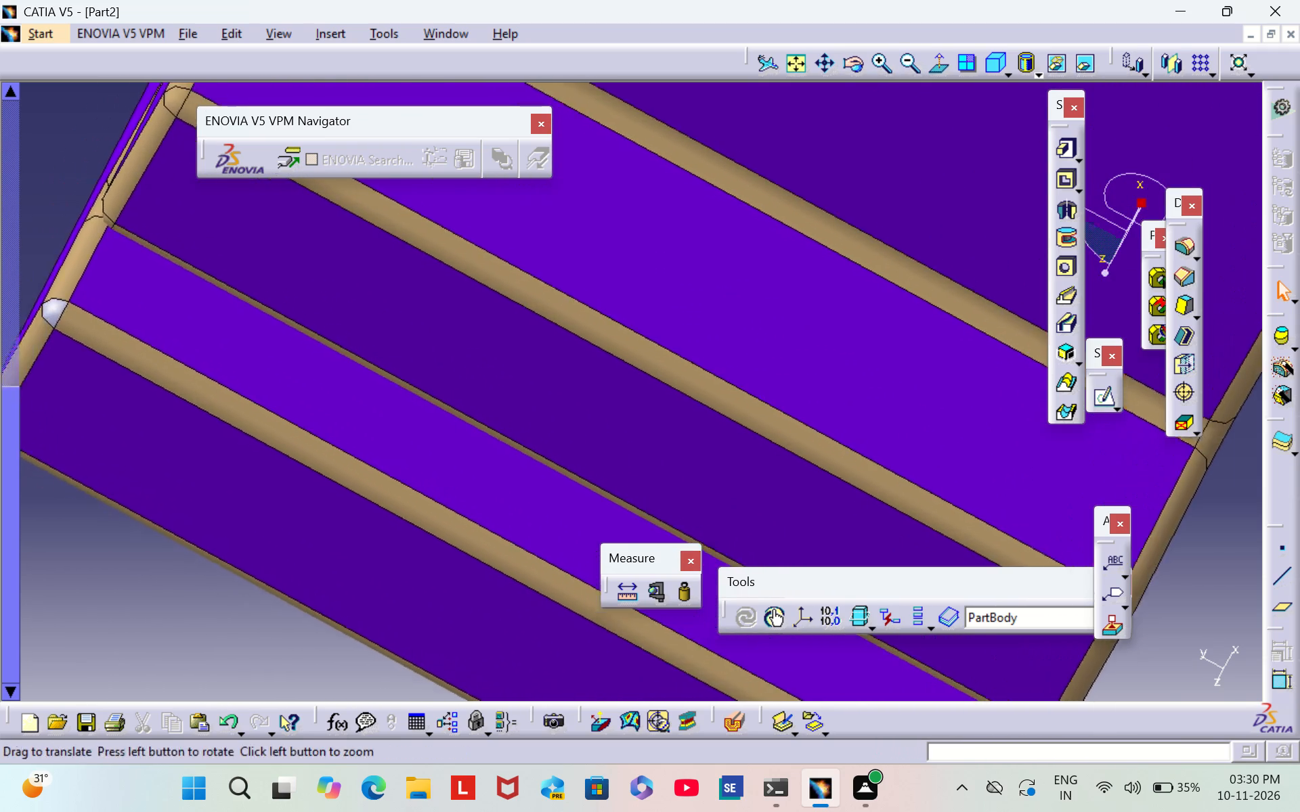
middle_drag(482, 387, 644, 428)
scroll(649, 424, down, 1)
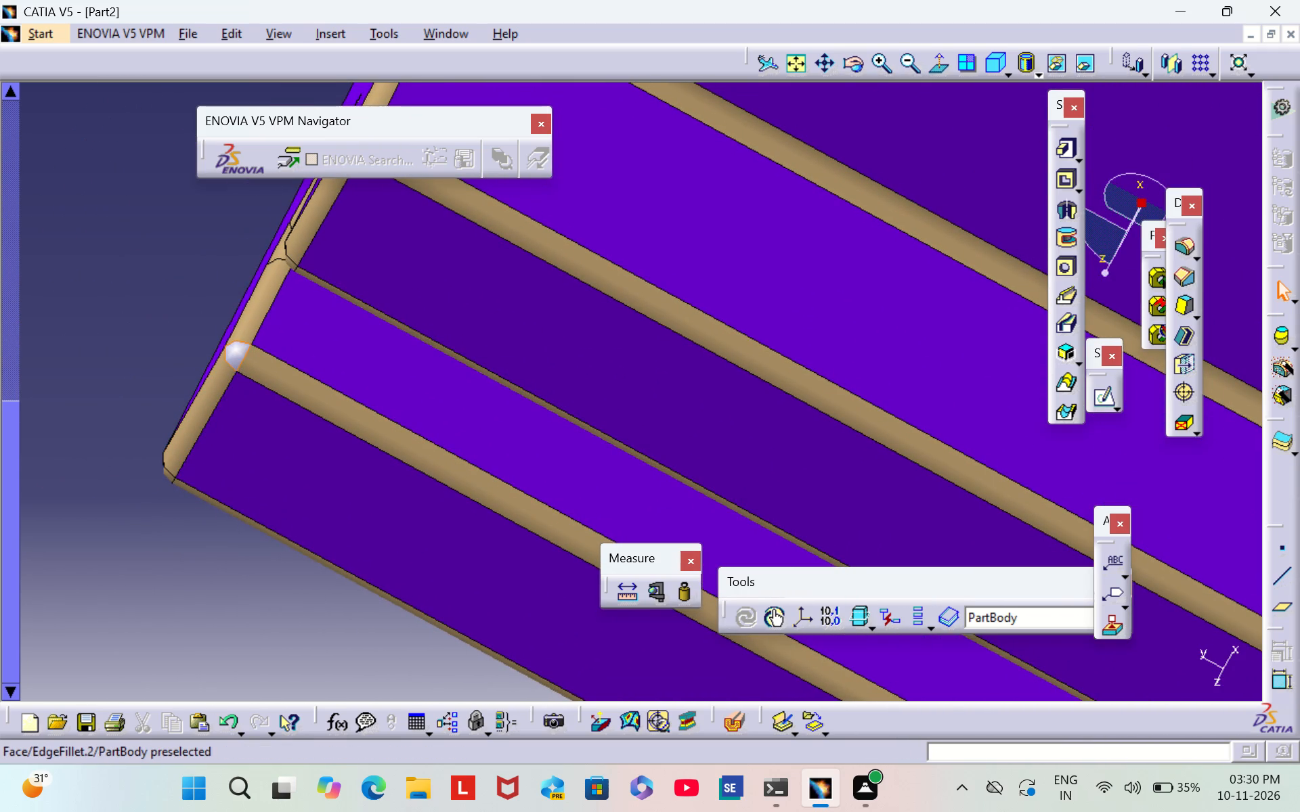
right_click(234, 355)
click(323, 441)
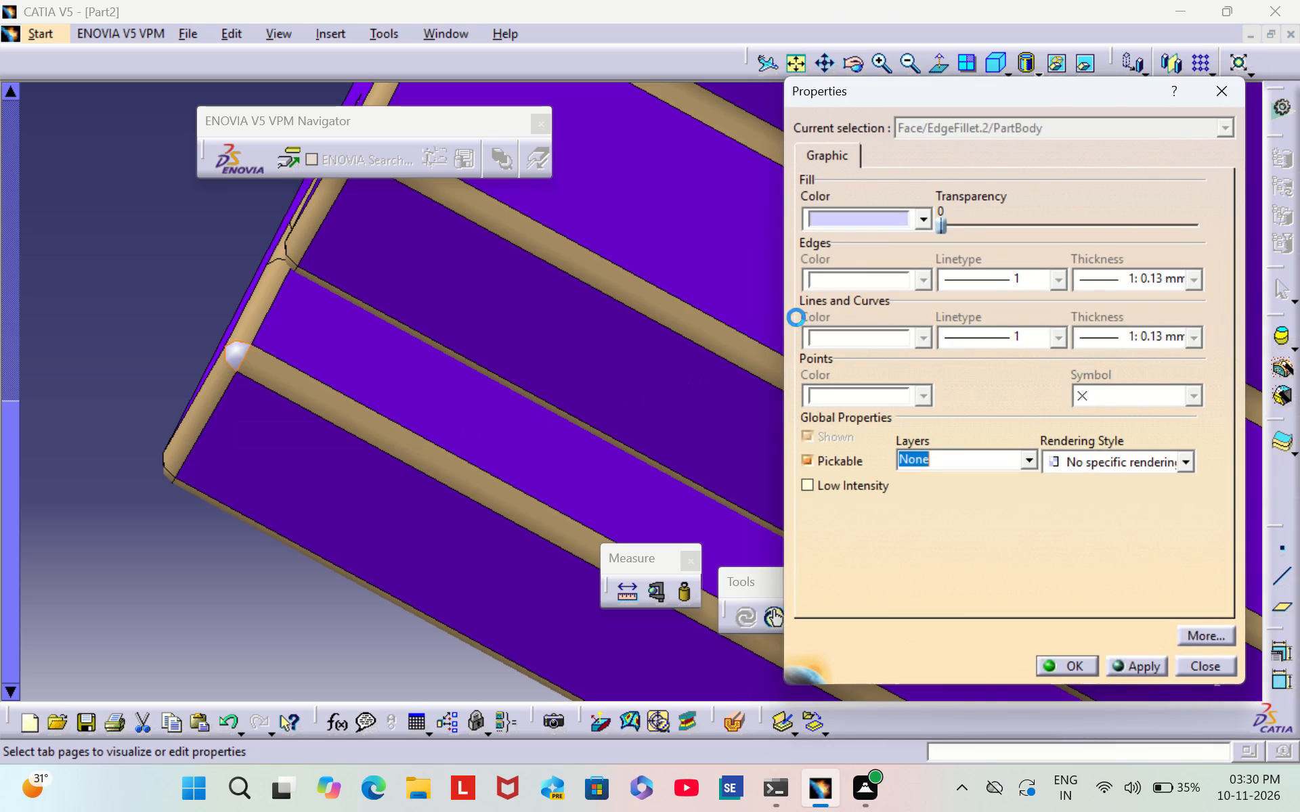
click(881, 225)
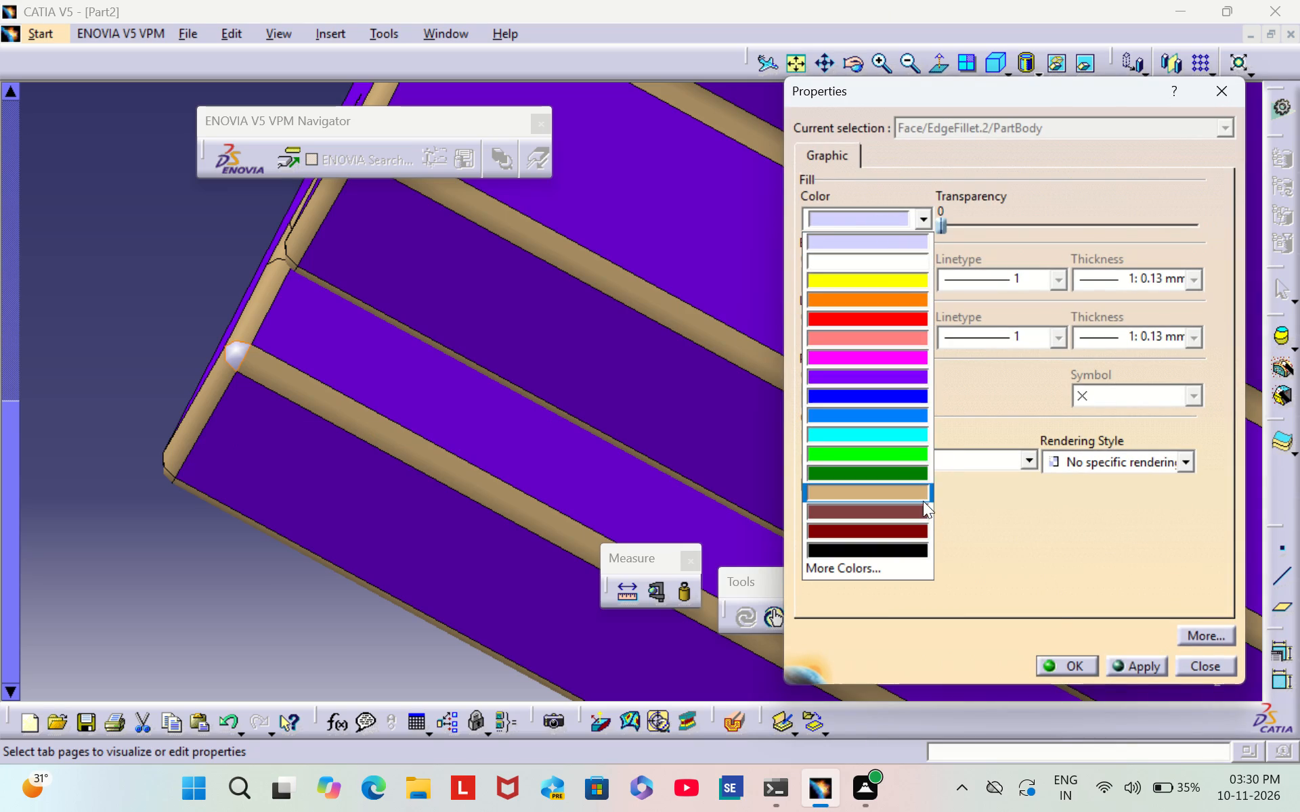
click(923, 501)
click(1073, 673)
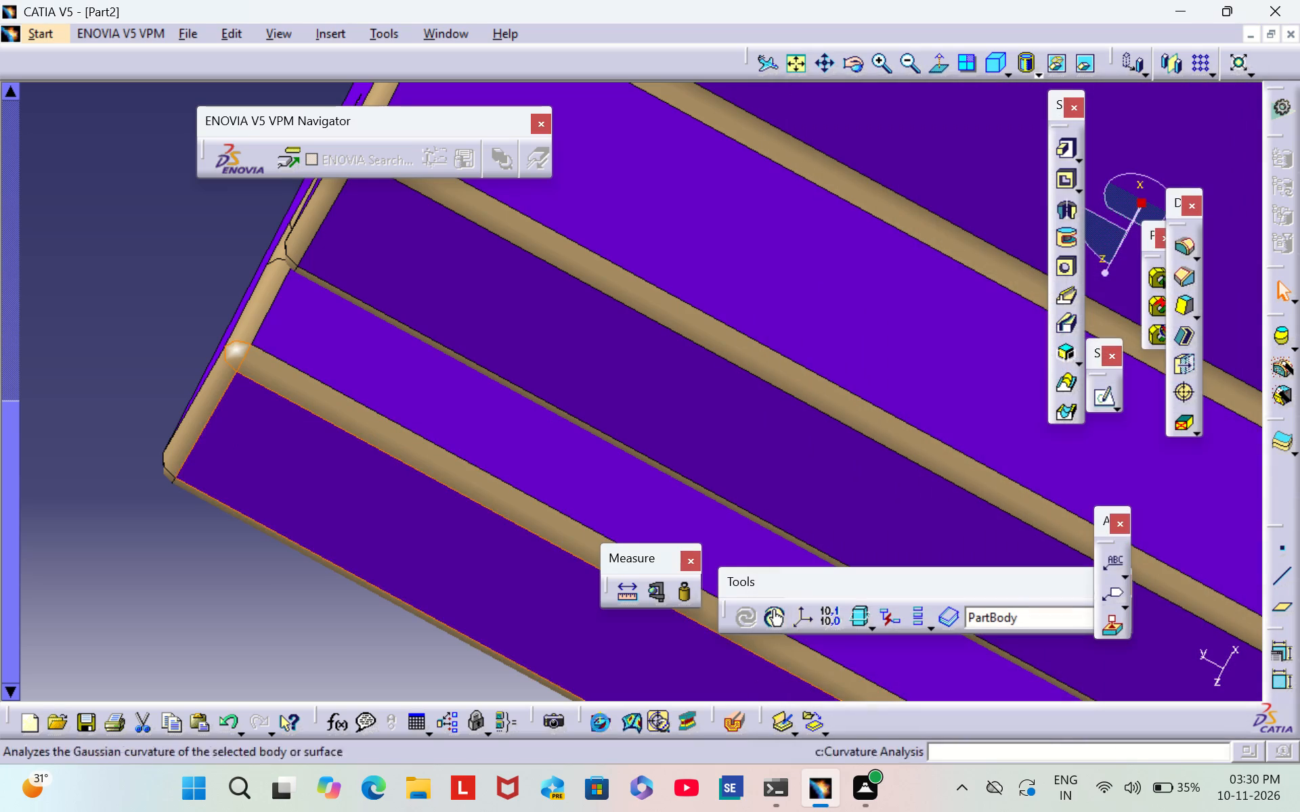
click(148, 551)
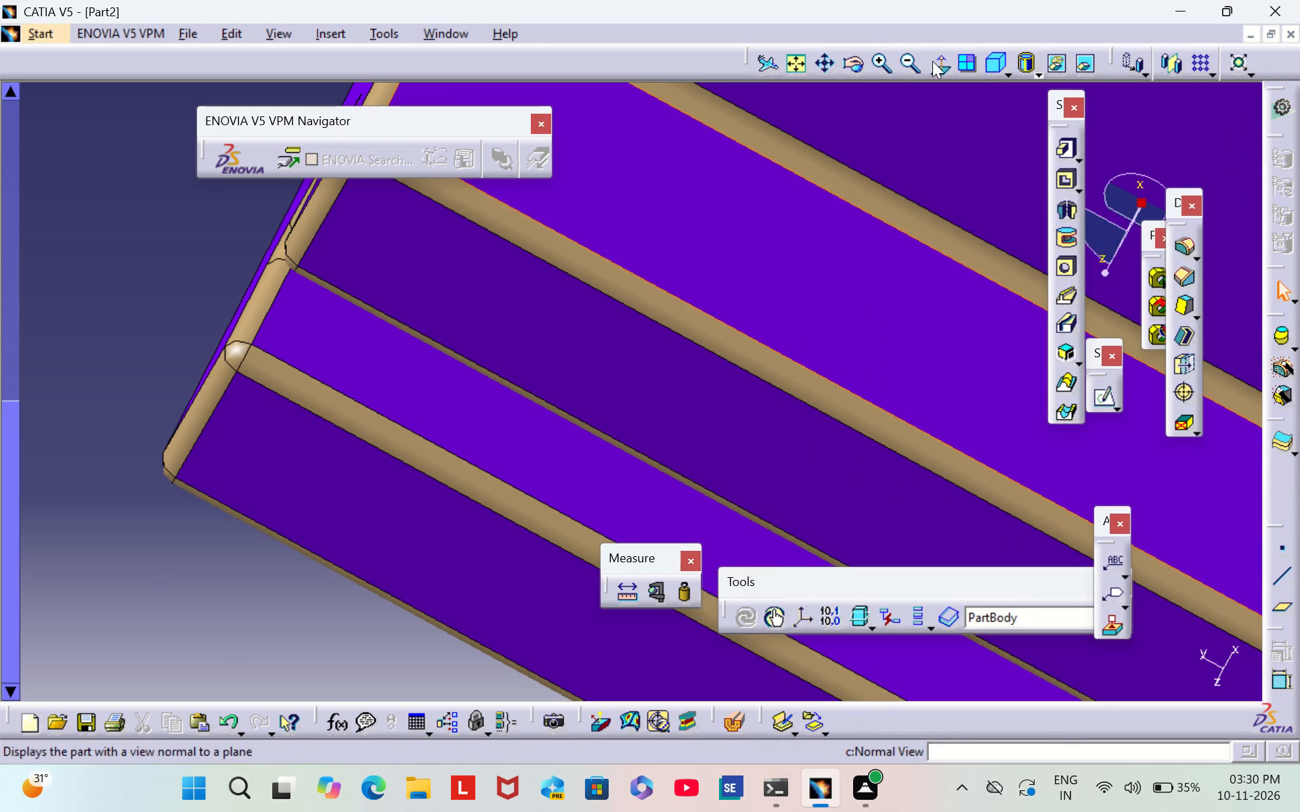
Review the colored part and its fillet faces in isometric view, both as a whole and close up.
click(991, 53)
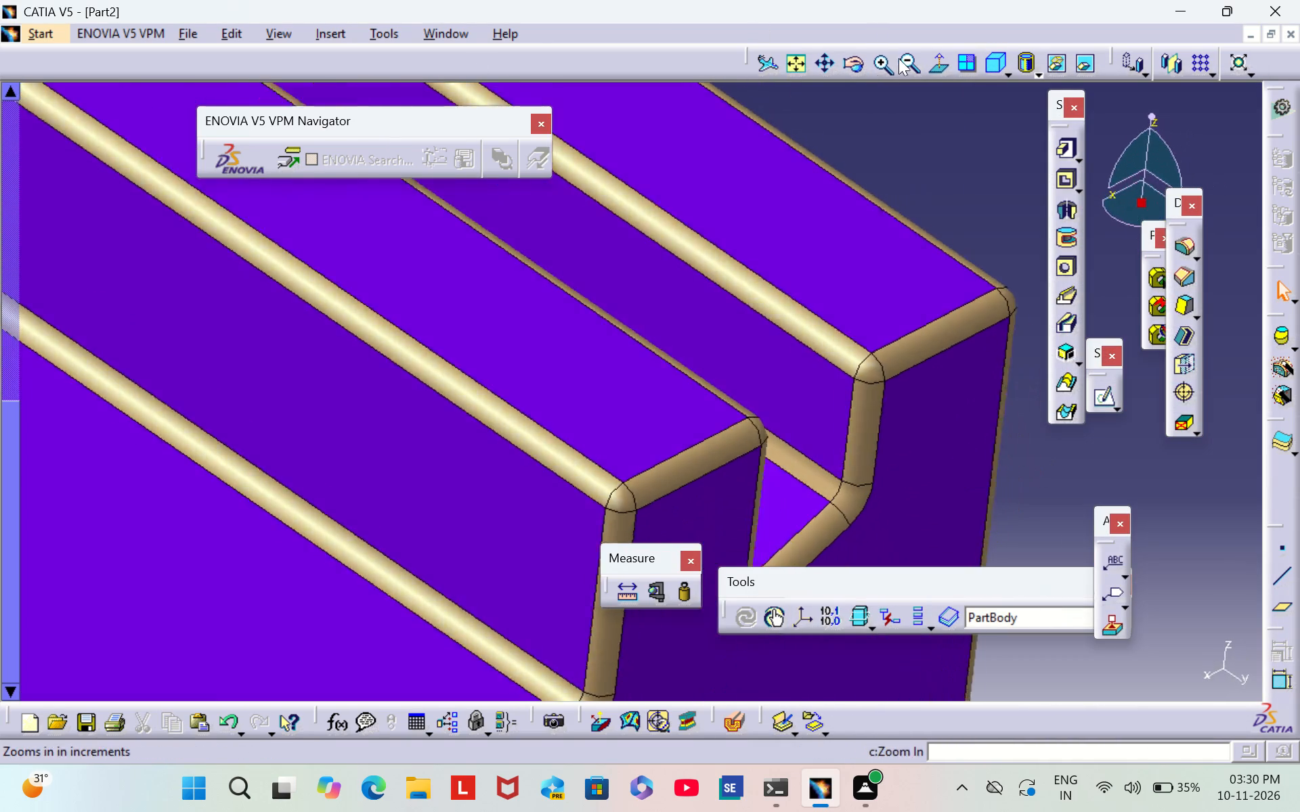
click(801, 69)
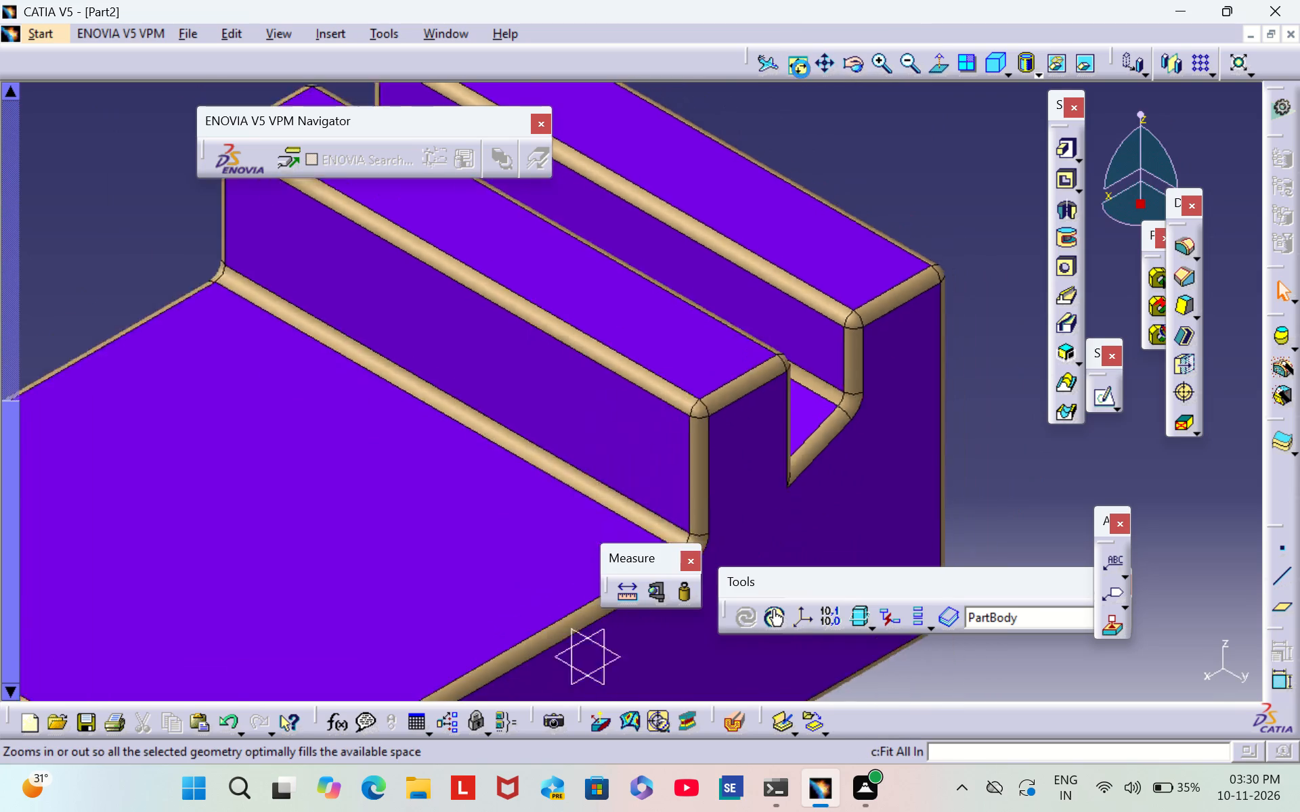
click(876, 53)
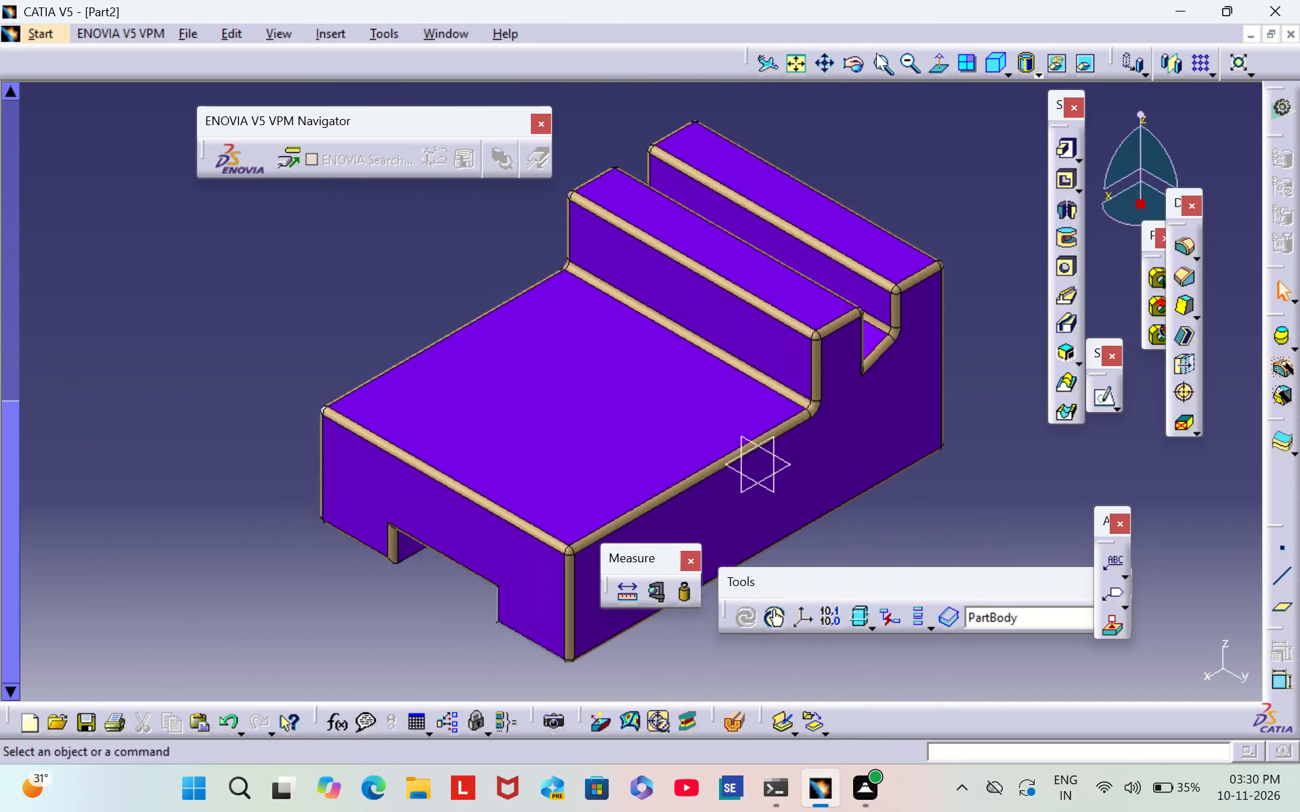
triple_click(875, 58)
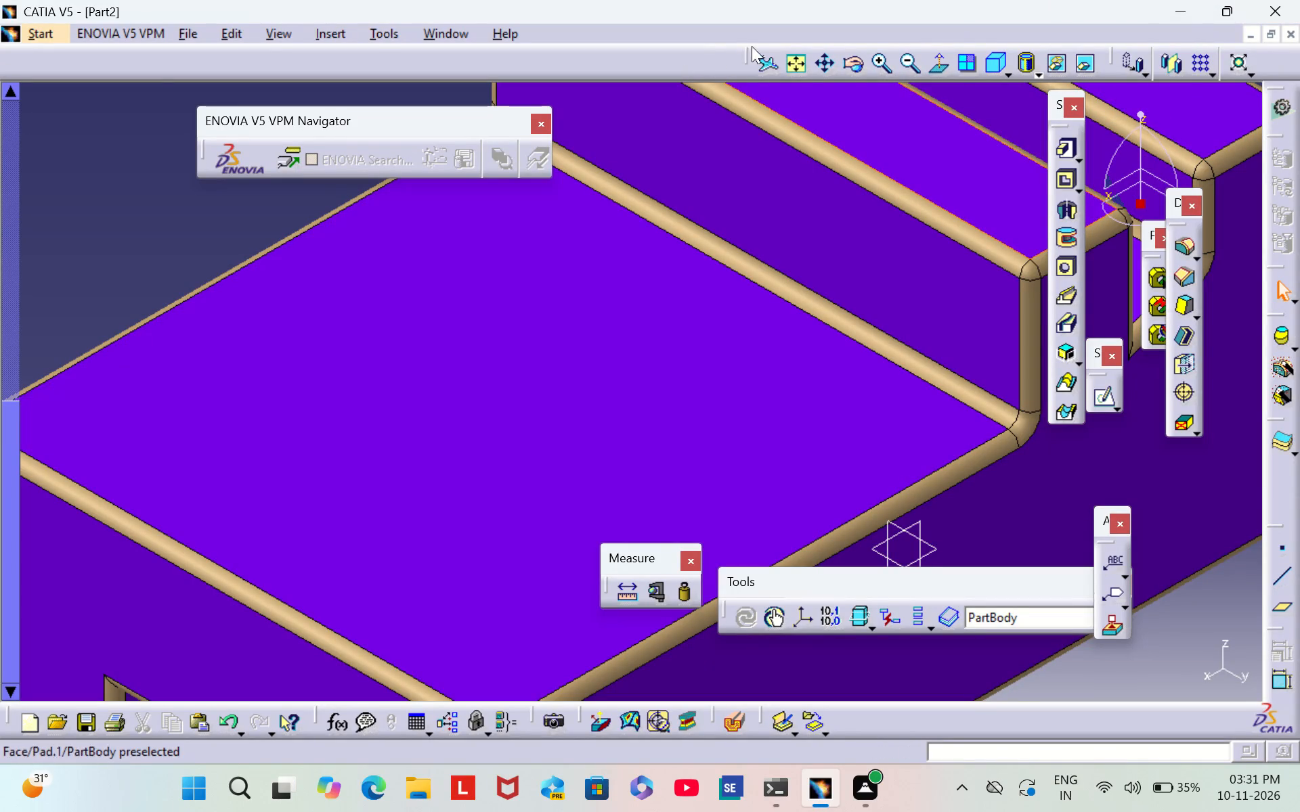
click(802, 60)
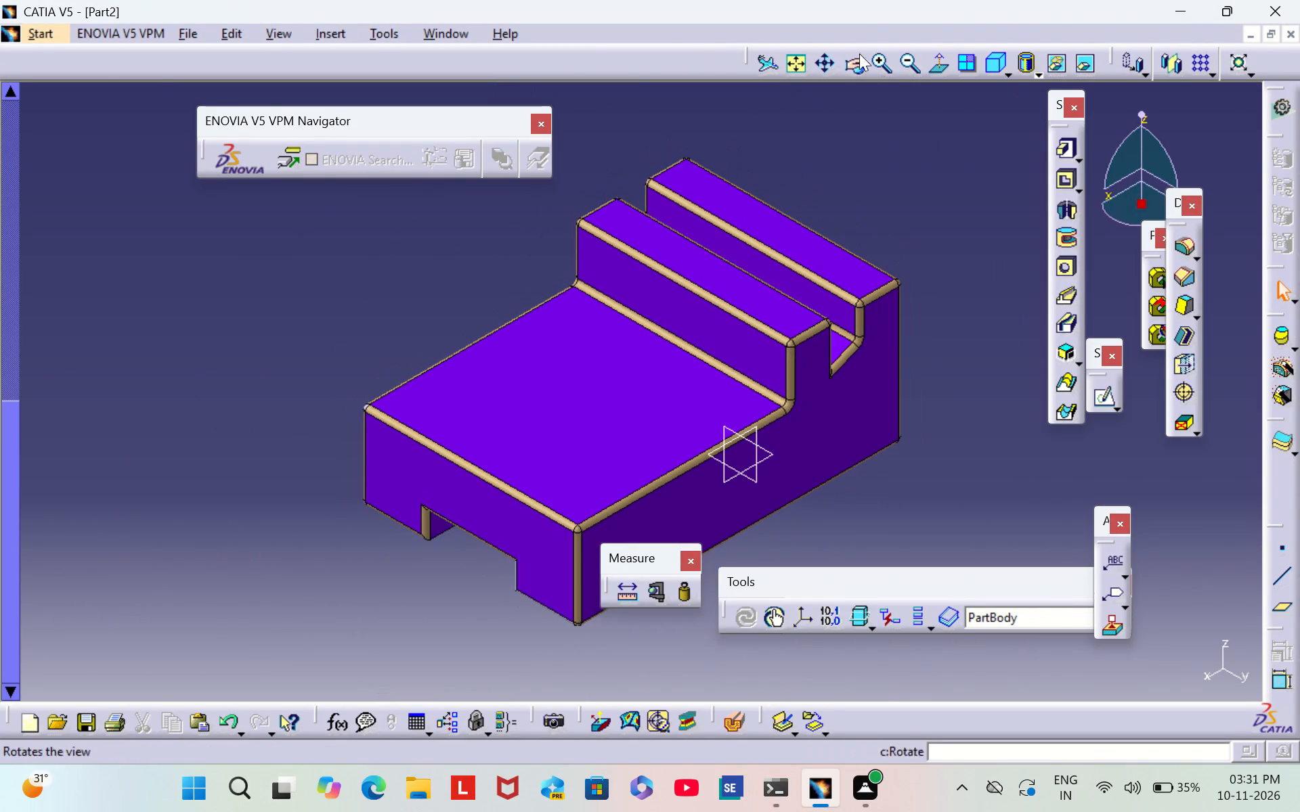
triple_click(885, 67)
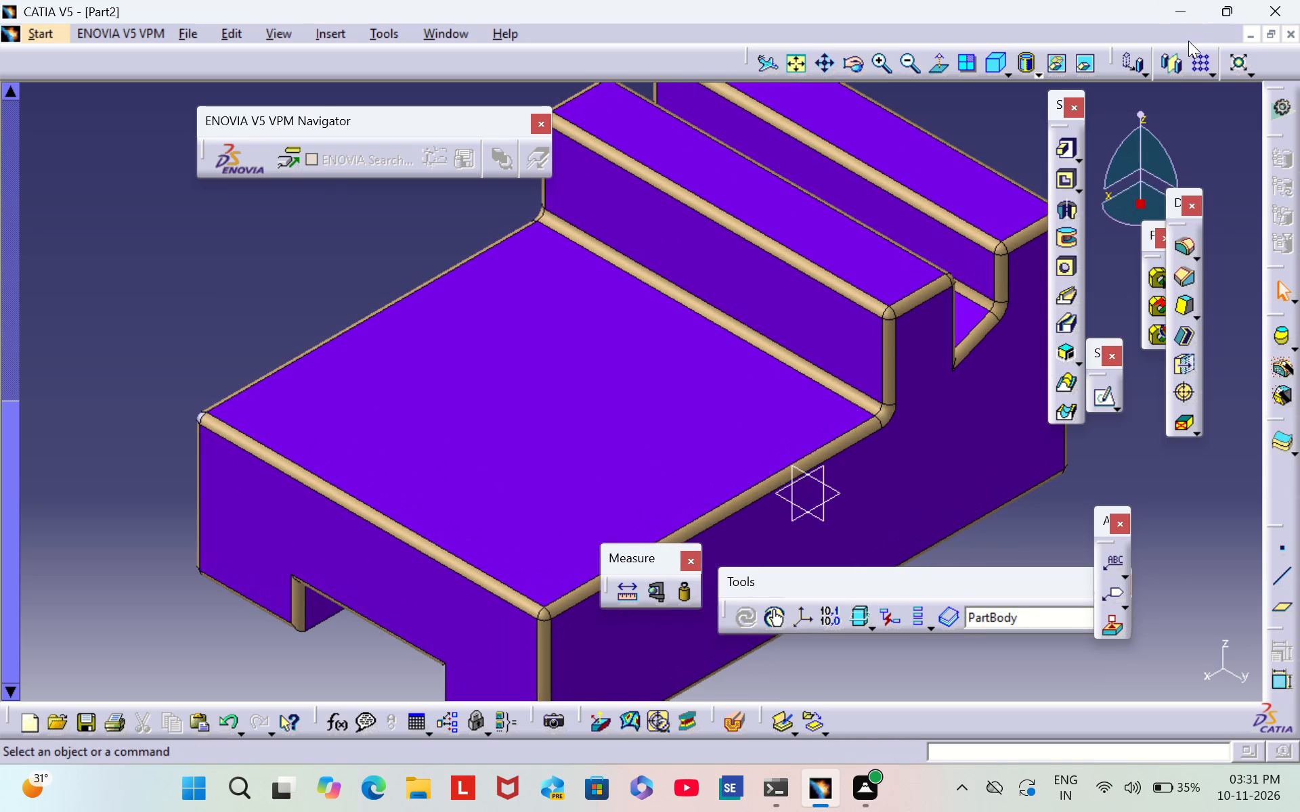
scroll(64, 253, up, 10)
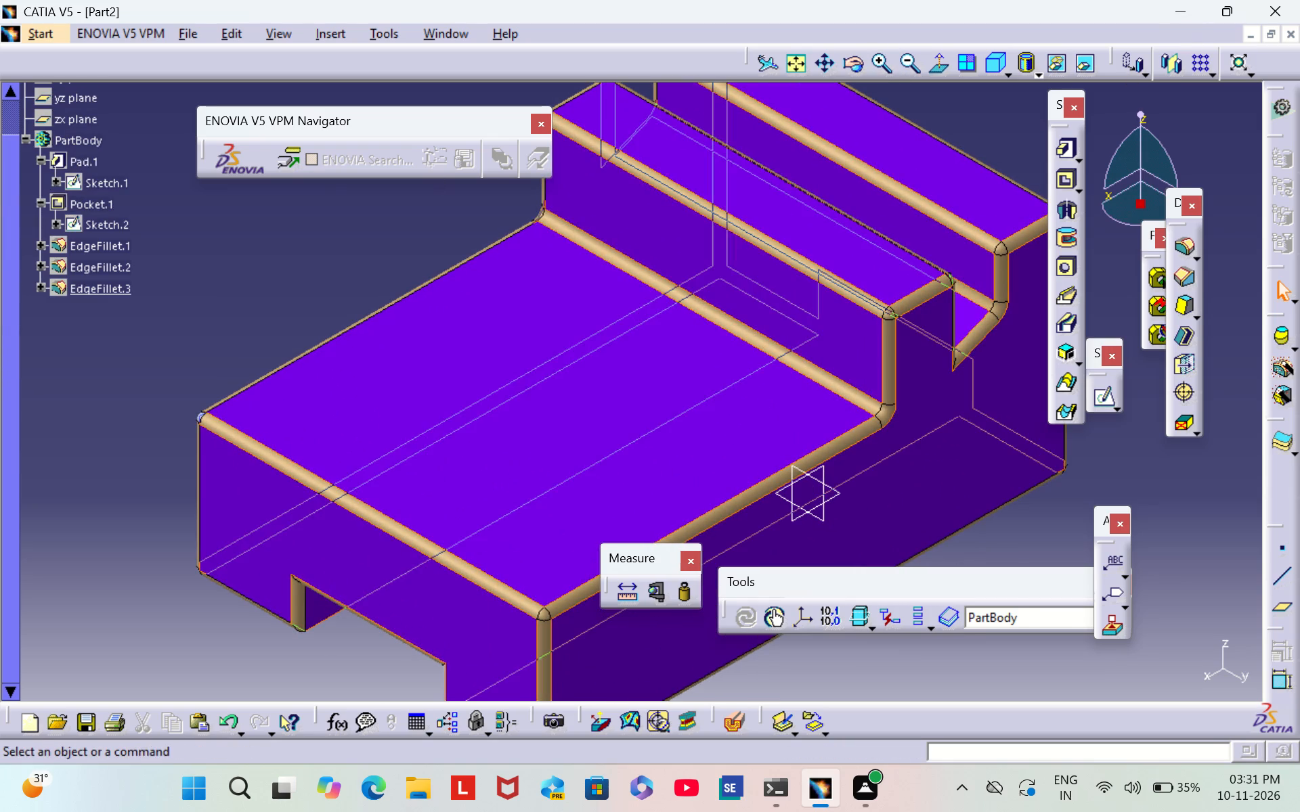
Save the part to the Desktop as a CATPart named PART 4.
click(83, 726)
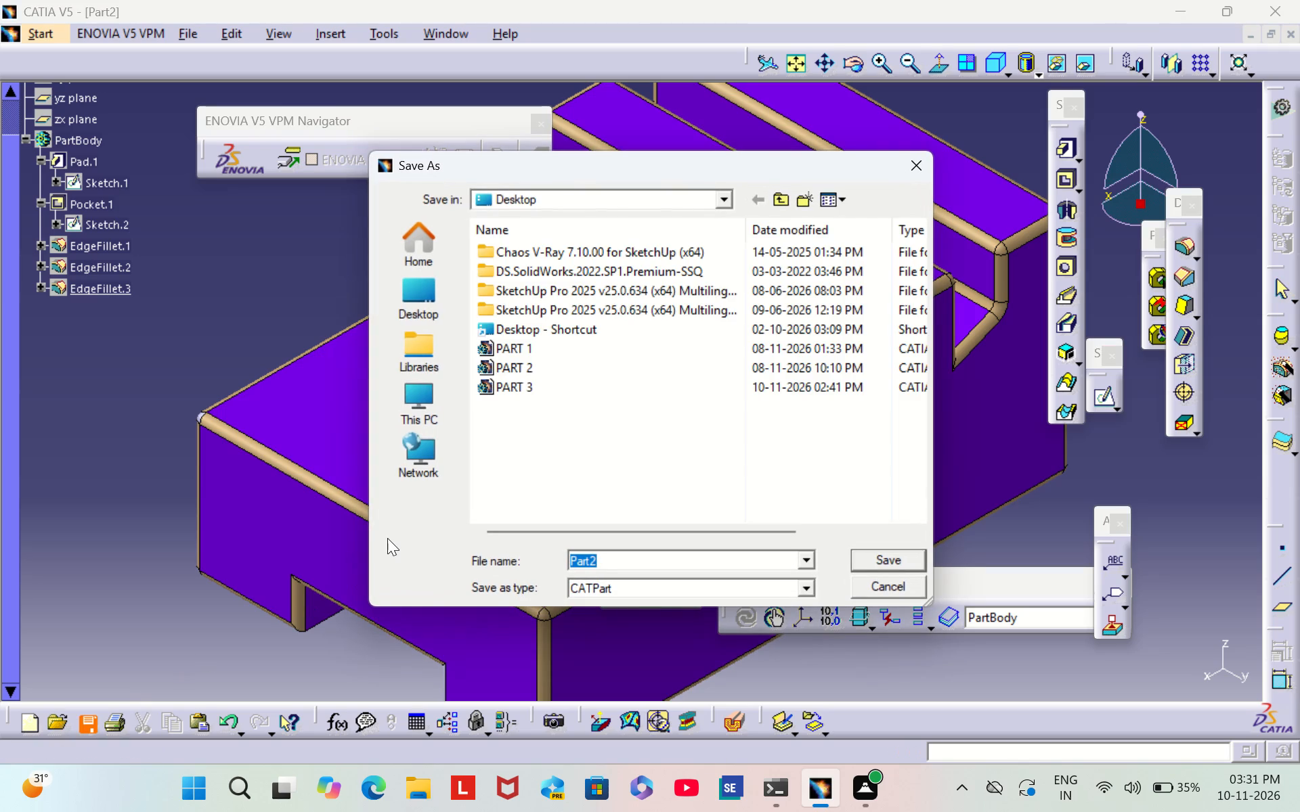
key(BackSpace)
text(PART)
key(space)
key(4)
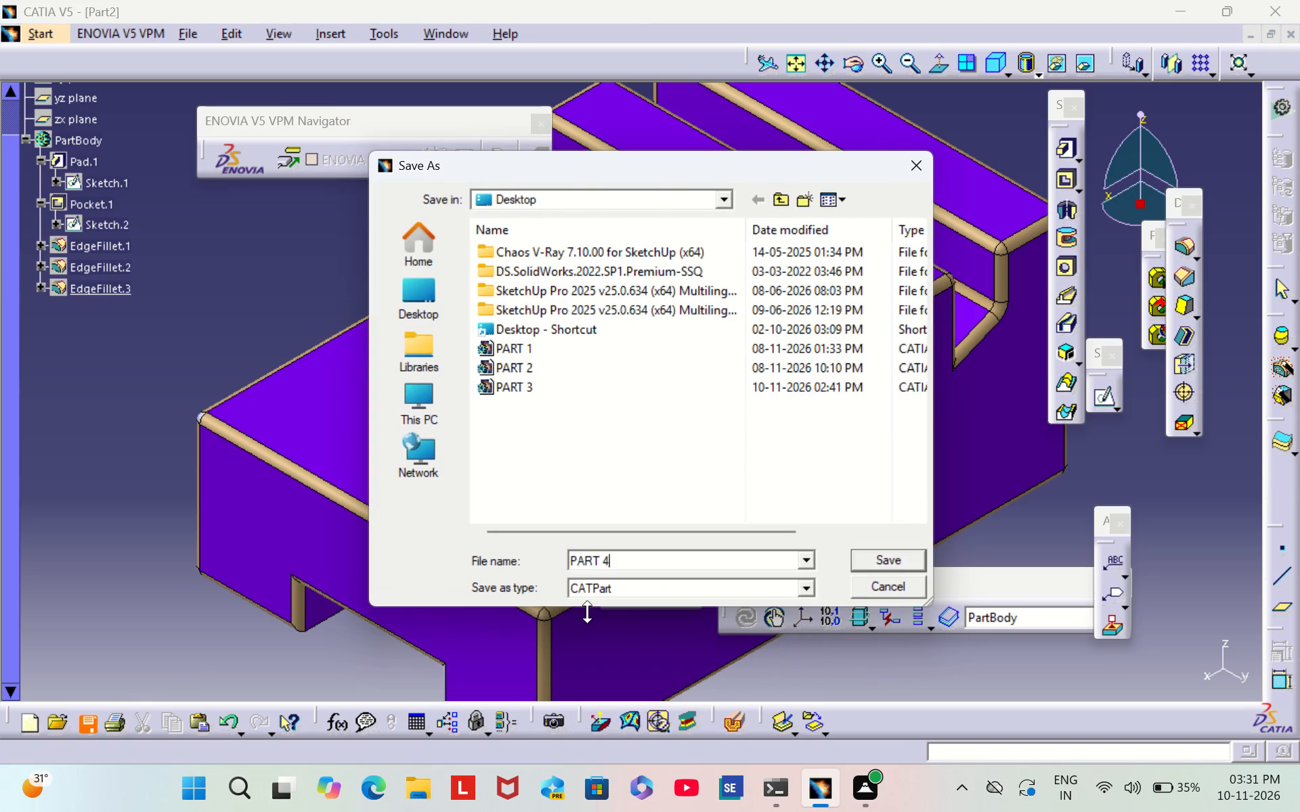
click(874, 563)
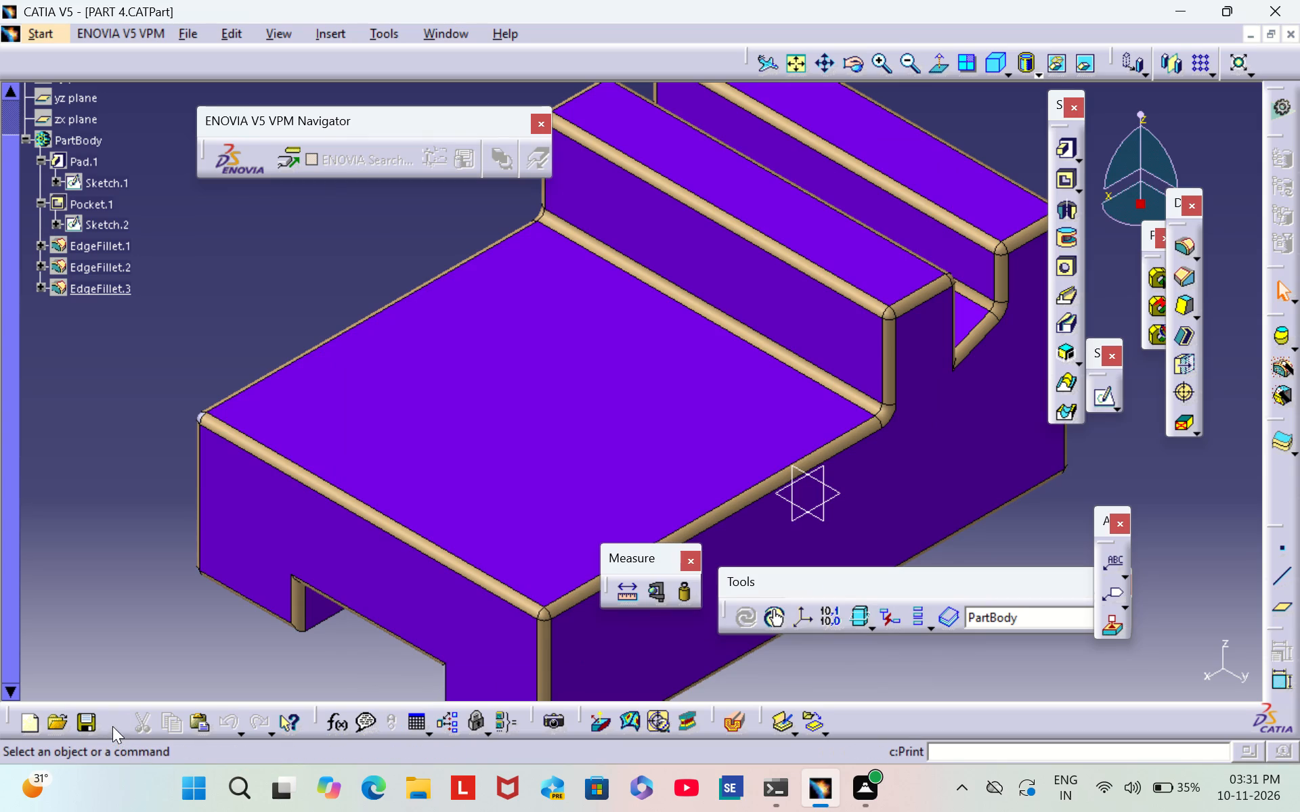
Print the isometric view of the part to a file named PART 4 on the Desktop.
click(112, 726)
text(PART 4)
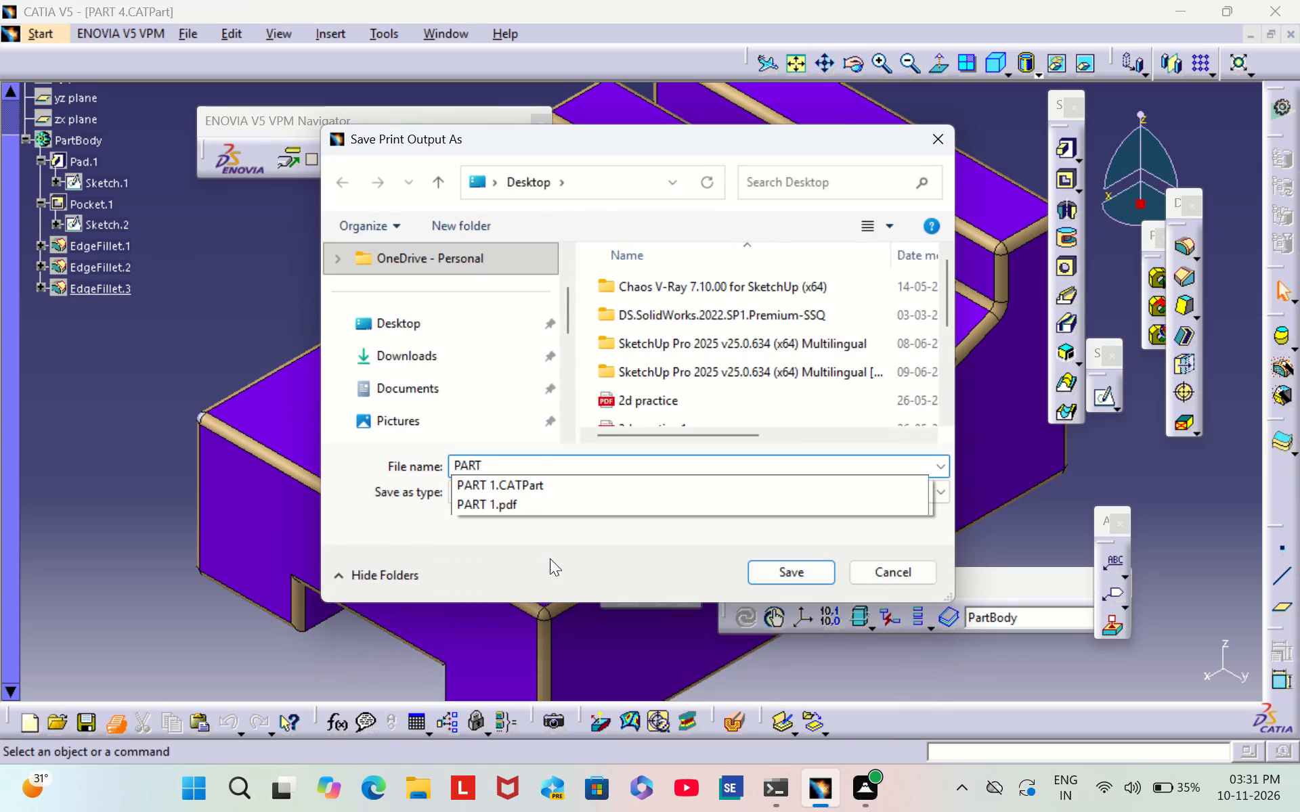
click(823, 575)
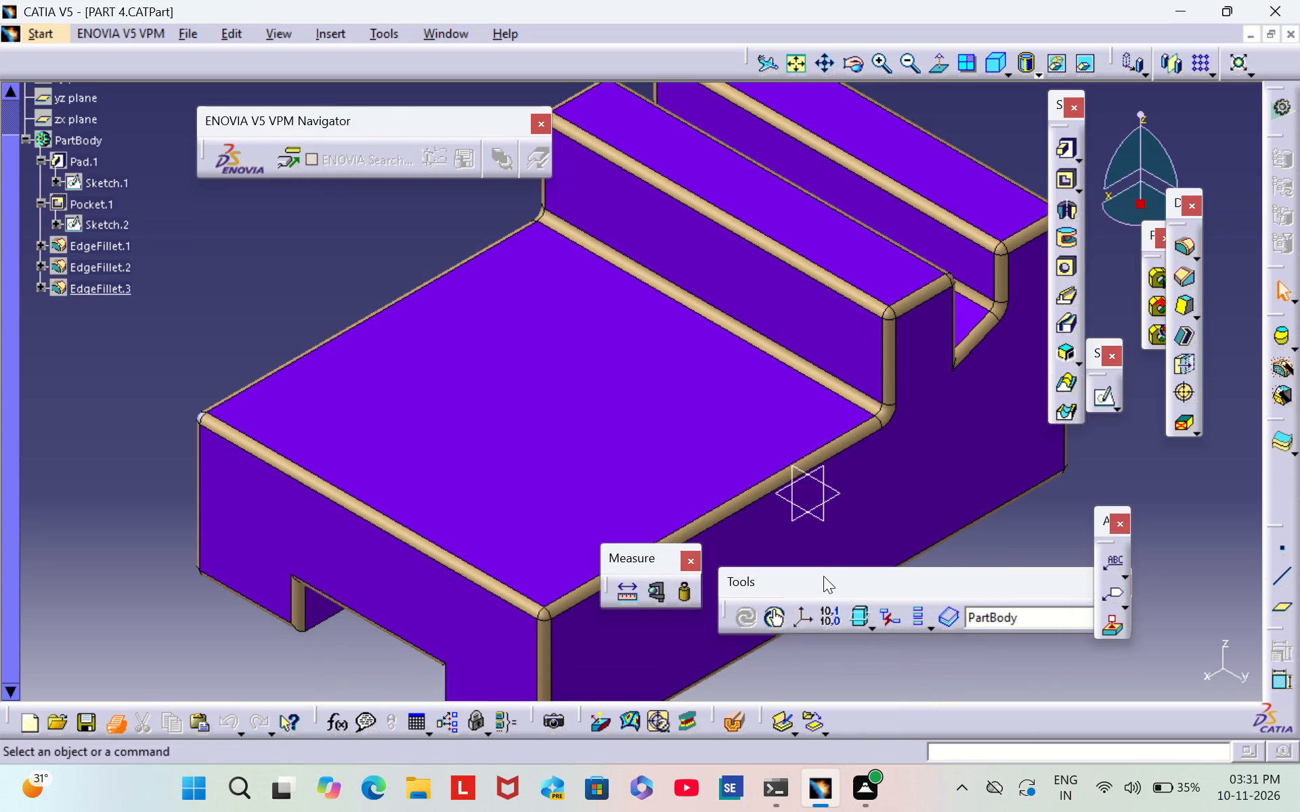